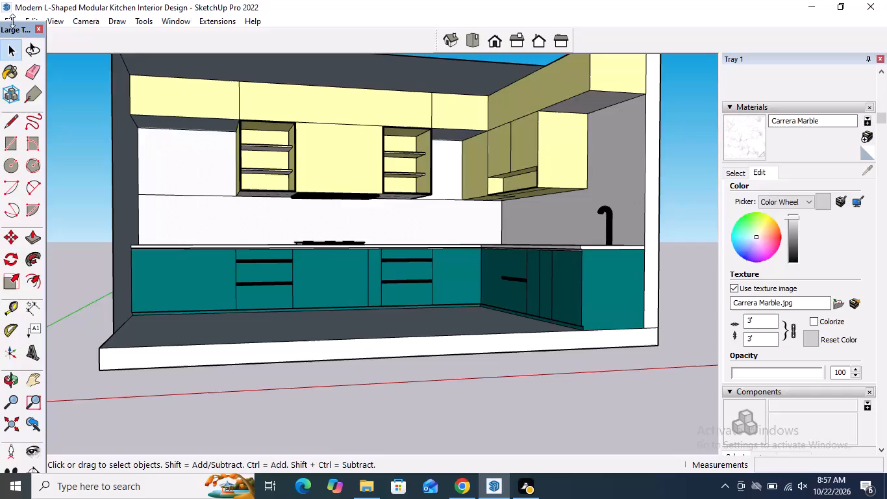
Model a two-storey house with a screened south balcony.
Start a new blank model.
left_click(12, 21)
left_click(13, 17)
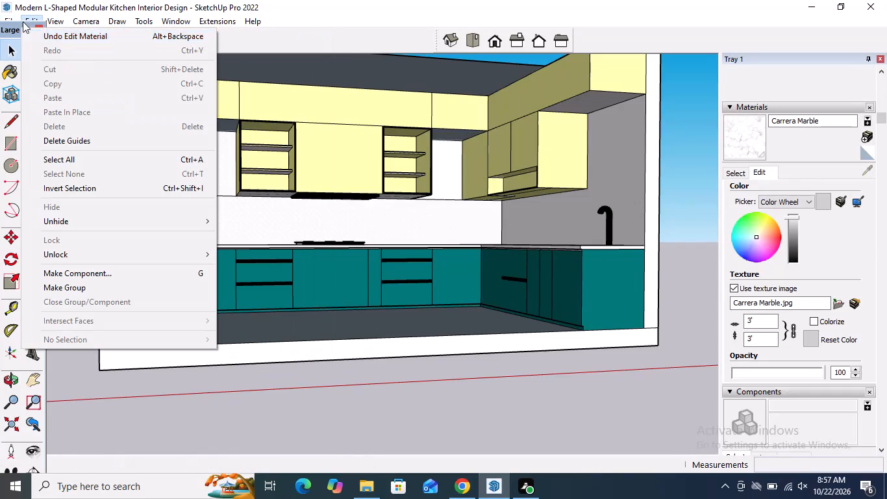
left_click(13, 31)
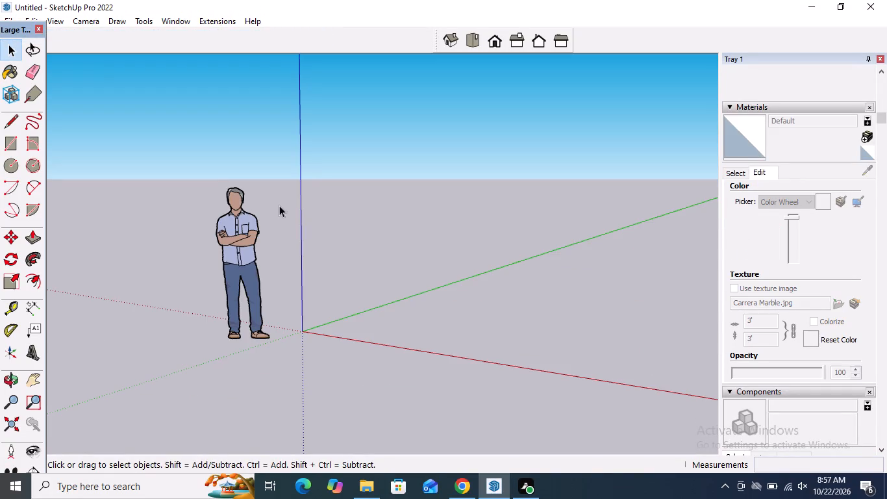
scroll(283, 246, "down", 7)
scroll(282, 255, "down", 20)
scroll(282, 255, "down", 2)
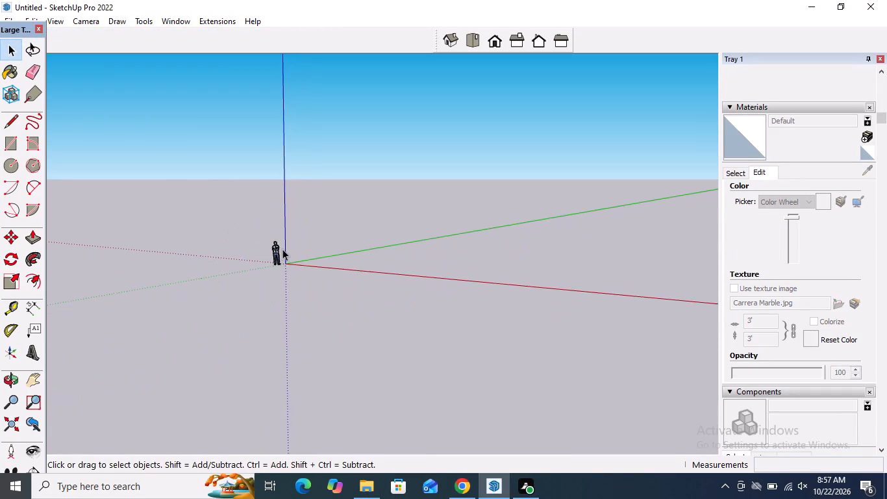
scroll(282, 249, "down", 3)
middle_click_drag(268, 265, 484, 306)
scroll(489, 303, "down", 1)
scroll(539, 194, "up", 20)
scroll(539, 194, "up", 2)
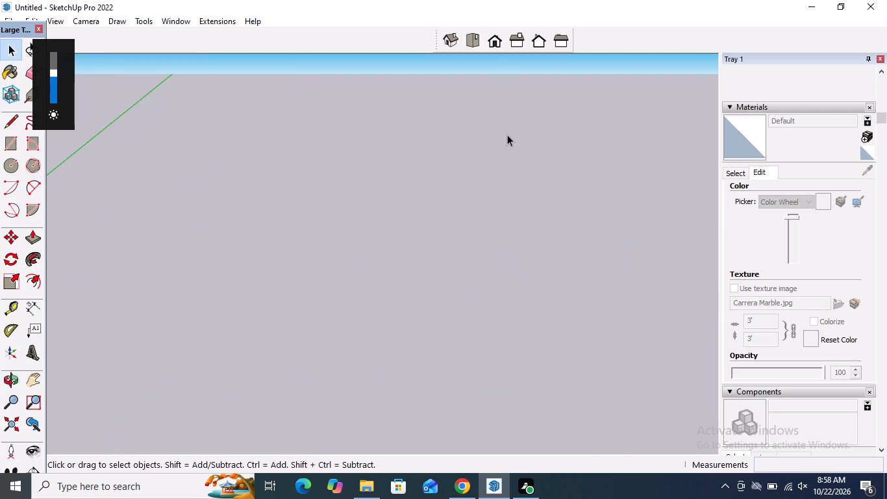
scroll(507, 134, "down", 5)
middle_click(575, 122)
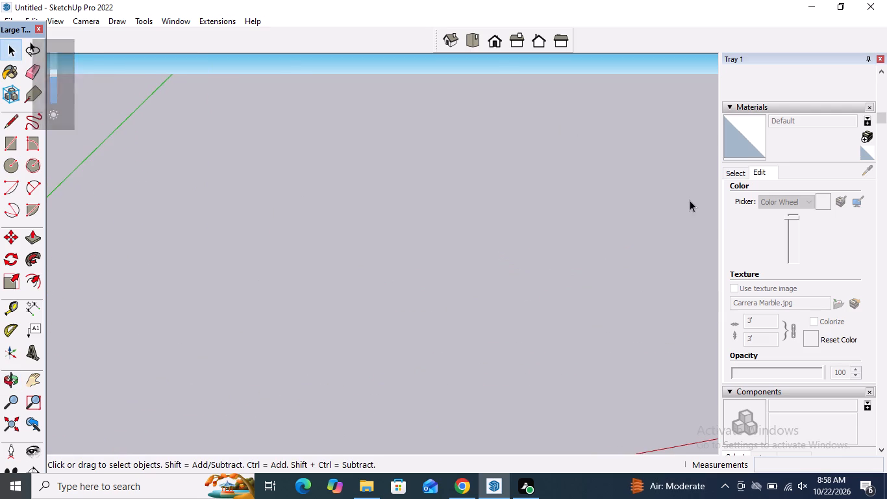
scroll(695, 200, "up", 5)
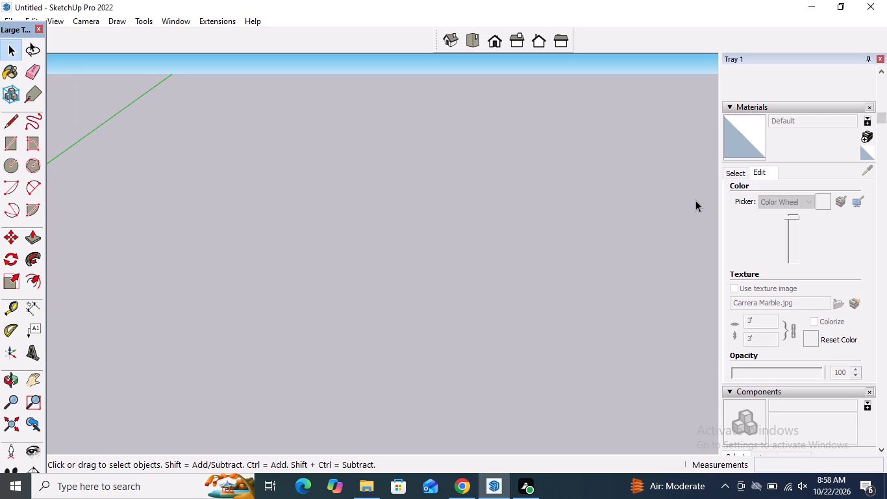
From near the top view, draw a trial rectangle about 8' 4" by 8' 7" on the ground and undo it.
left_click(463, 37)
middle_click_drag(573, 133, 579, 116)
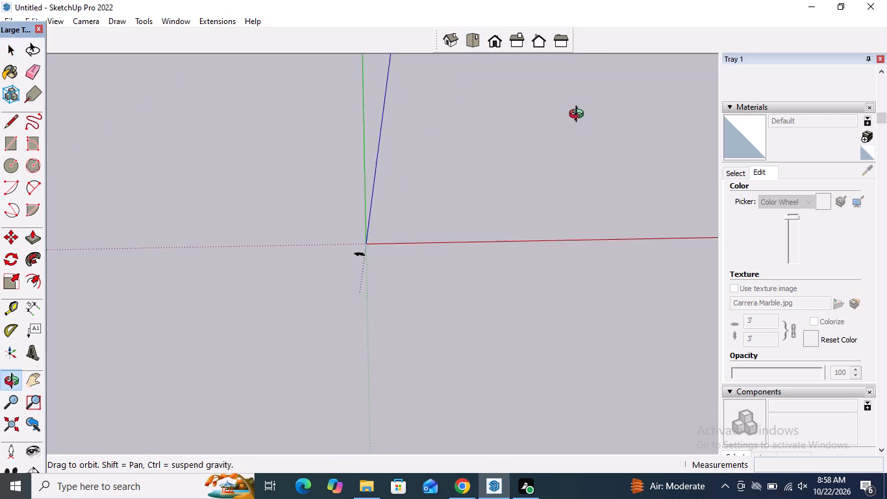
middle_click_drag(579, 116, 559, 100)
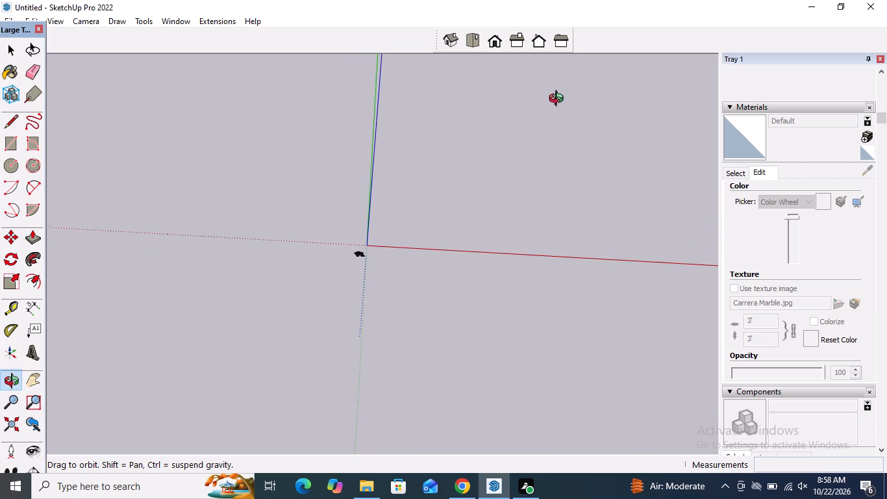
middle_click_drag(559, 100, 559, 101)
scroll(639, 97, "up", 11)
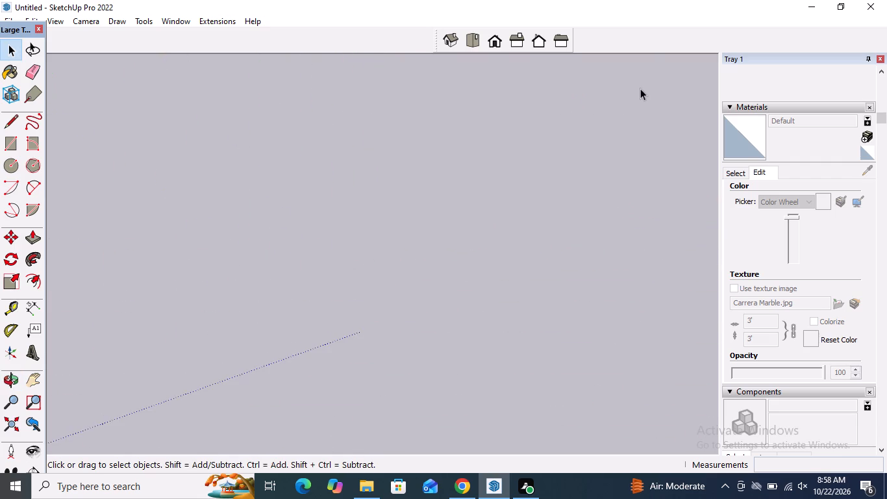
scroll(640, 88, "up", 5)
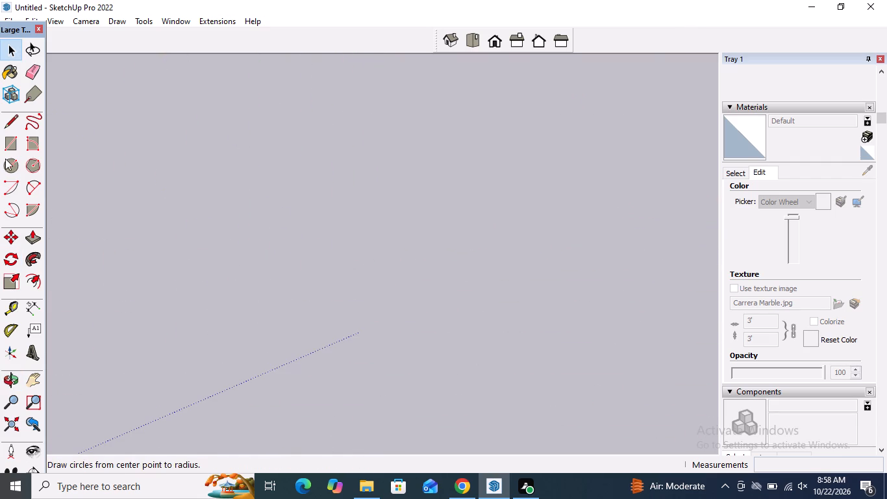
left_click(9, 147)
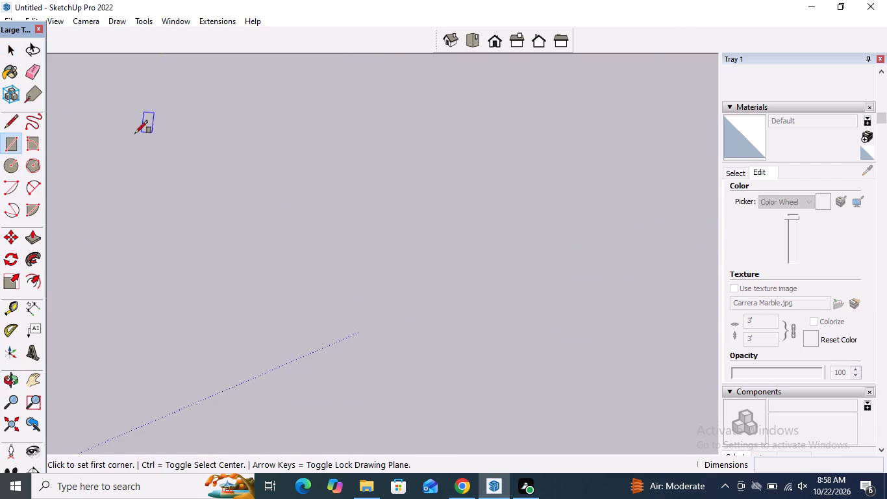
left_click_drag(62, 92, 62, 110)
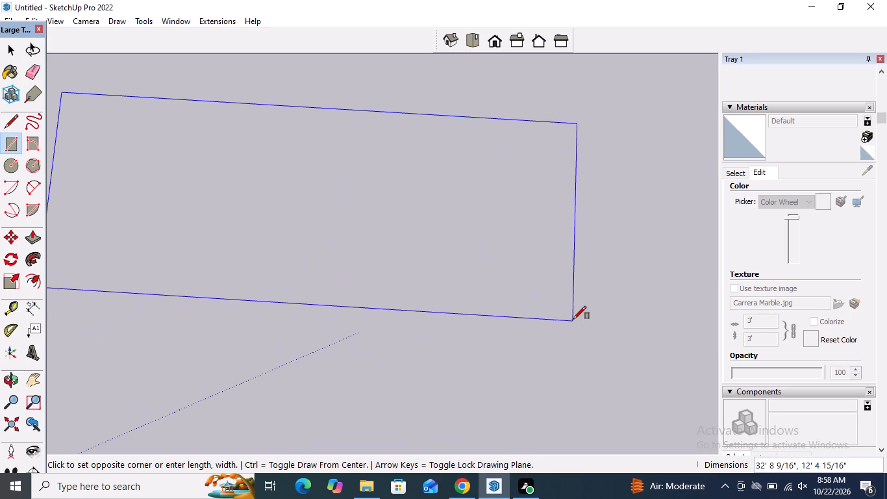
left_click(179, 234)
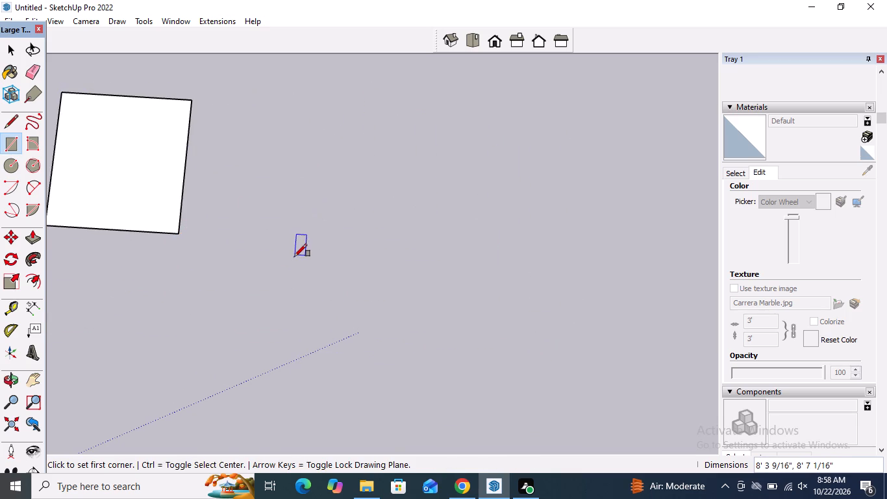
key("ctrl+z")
Draw a nearly square rectangle on the ground, between the positive red and green axes and clear of the origin.
left_click(370, 146)
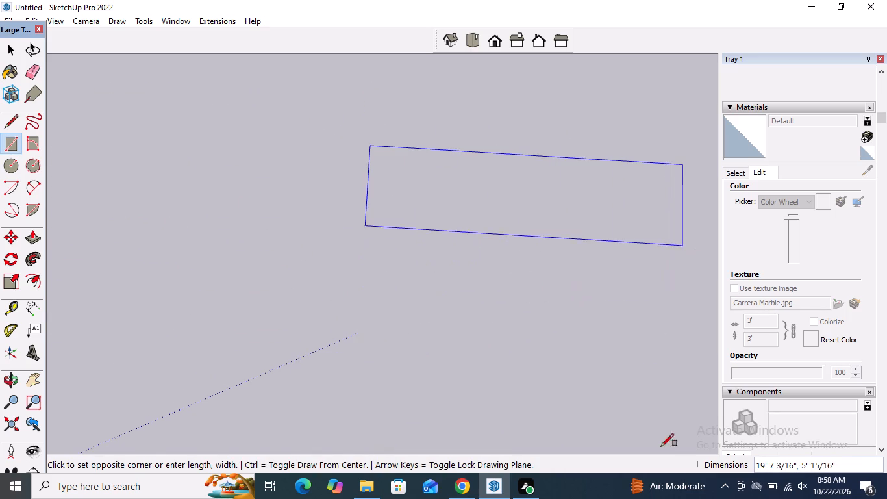
left_click(634, 384)
scroll(490, 279, "down", 6)
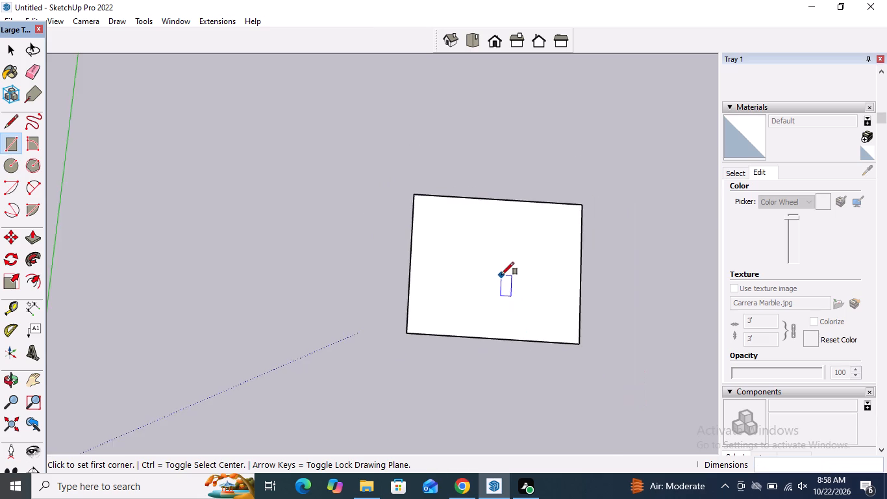
scroll(501, 275, "down", 10)
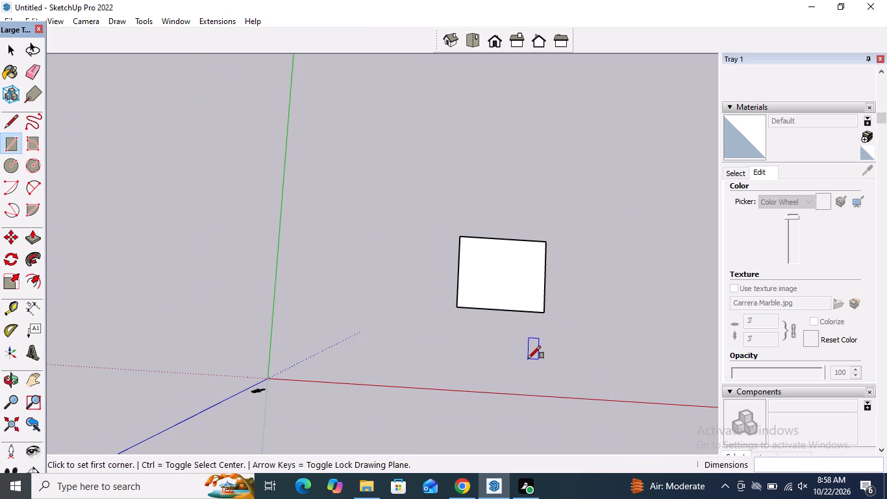
key("space")
Pull the ground rectangle up slightly with Push/Pull to form a thin base slab.
middle_click_drag(528, 359, 529, 258)
scroll(529, 308, "up", 3)
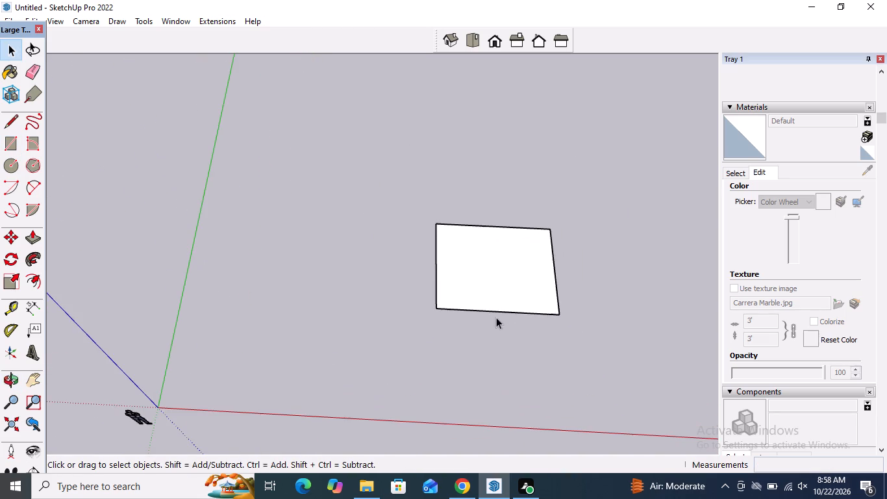
middle_click_drag(495, 318, 505, 264)
scroll(505, 264, "up", 1)
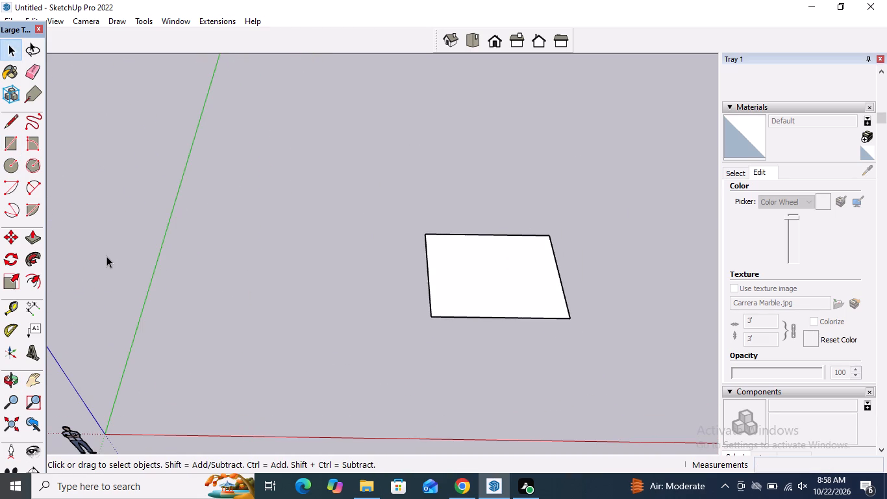
left_click(38, 232)
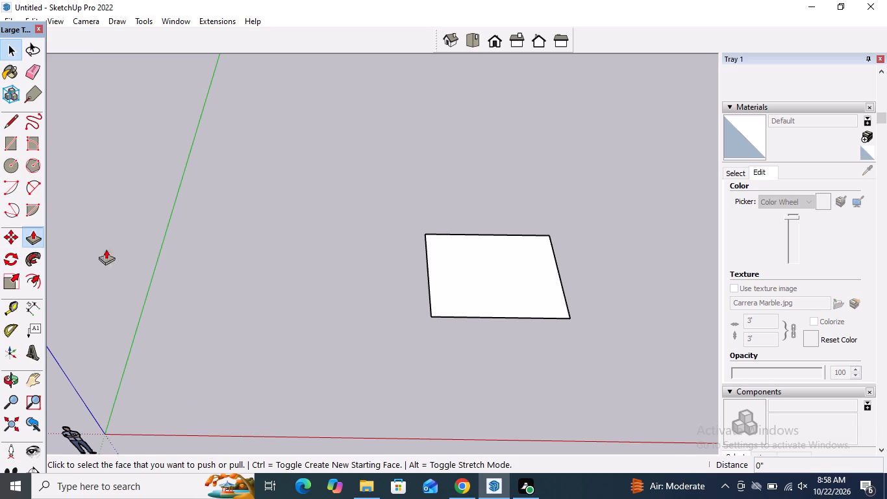
left_click(505, 297)
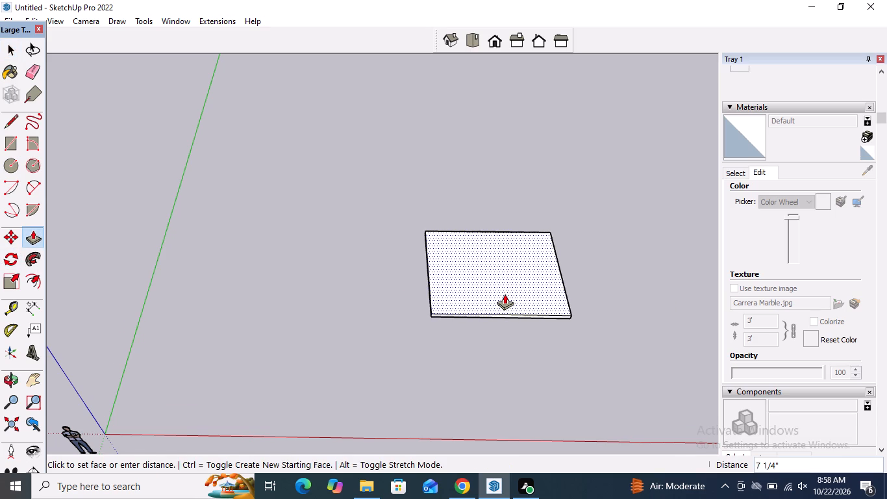
left_click(505, 292)
Pull the slab's top face up as a separate tall block, keeping the slab's edge line at its base.
left_click(500, 285)
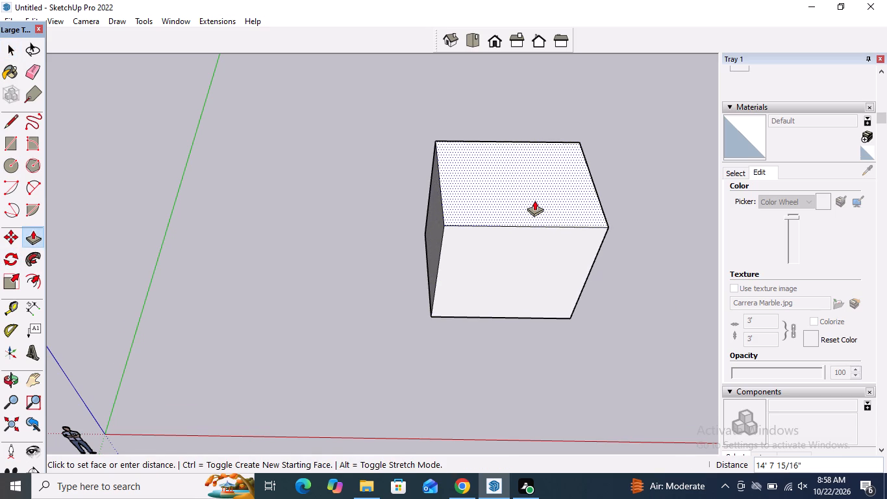
scroll(529, 202, "down", 5)
middle_click_drag(529, 202, 527, 109)
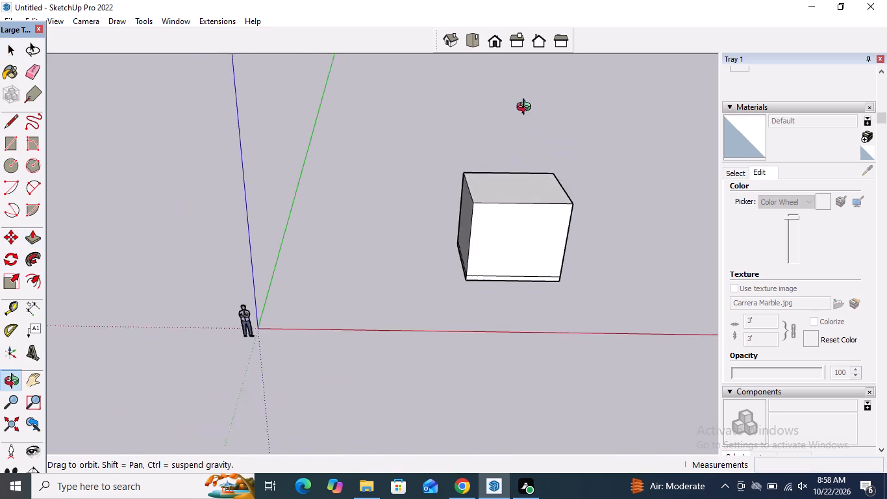
middle_click_drag(527, 109, 523, 76)
scroll(546, 176, "up", 7)
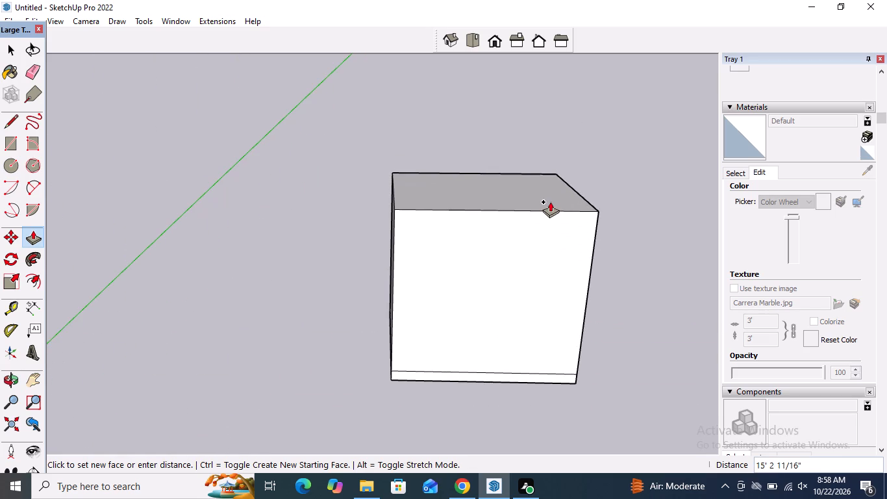
left_click(548, 194)
Pull the lower block's top face up as a separate thin slab band.
left_click(530, 182)
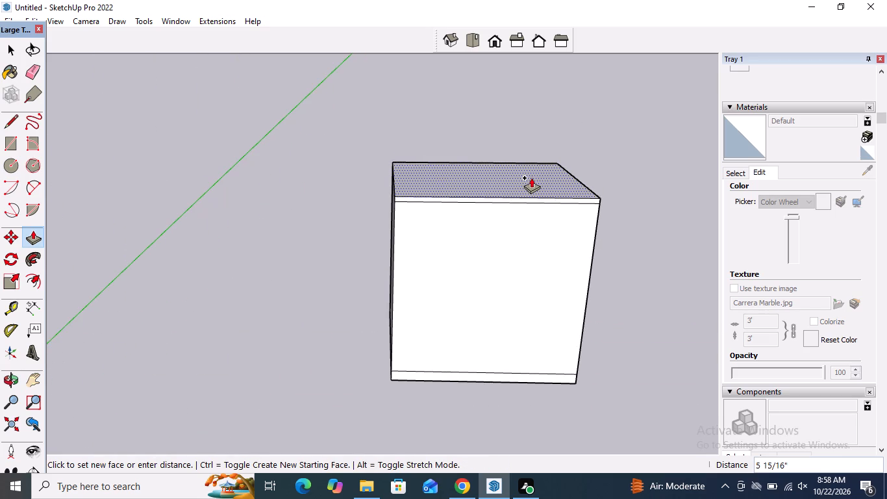
left_click(533, 173)
Pull the top face of the thin band up about 15' 1" as a separate upper block.
left_click(521, 172)
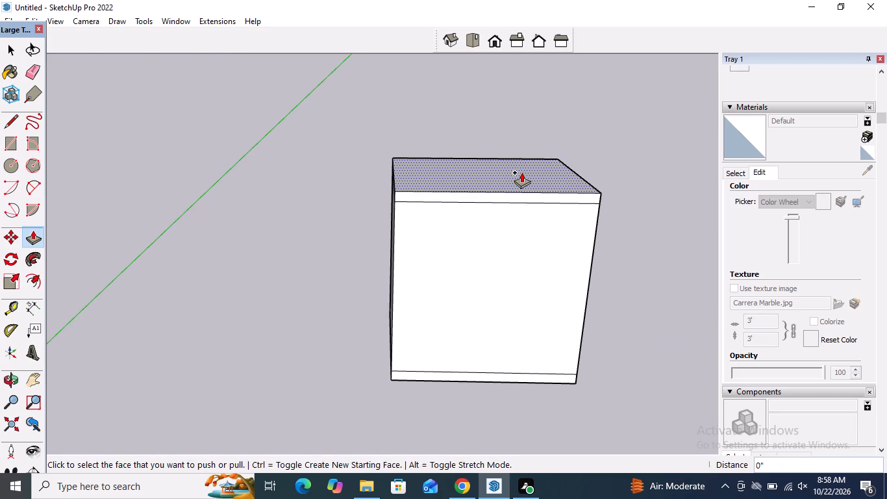
scroll(521, 147, "down", 13)
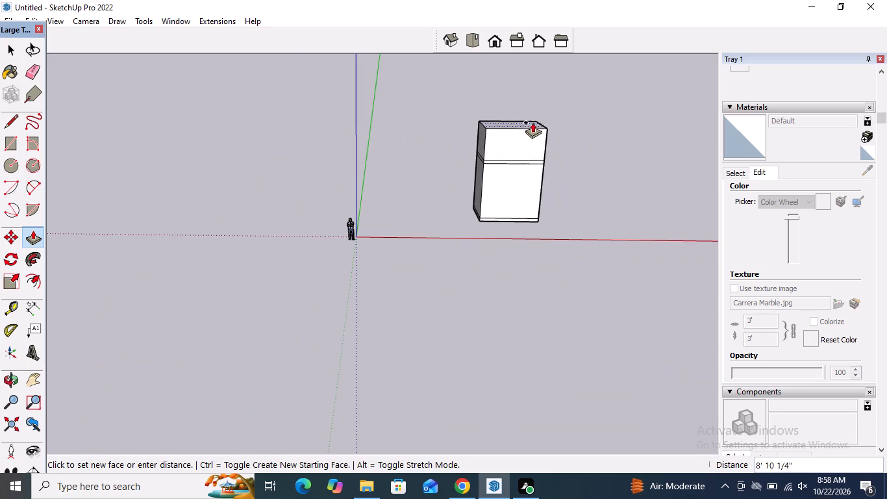
left_click(542, 103)
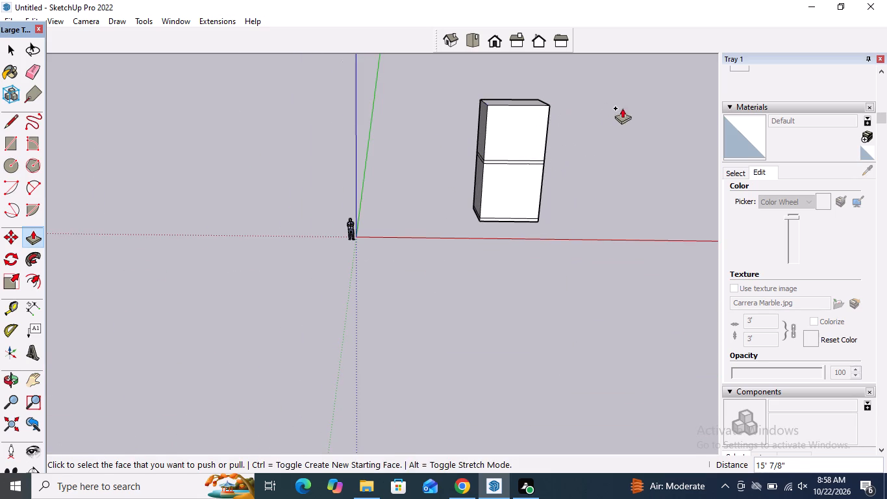
Extend the base slab's side facing the positive red axis outward by about 16' 5 5/8".
middle_click_drag(623, 108, 360, 107)
scroll(487, 231, "up", 4)
scroll(525, 268, "up", 4)
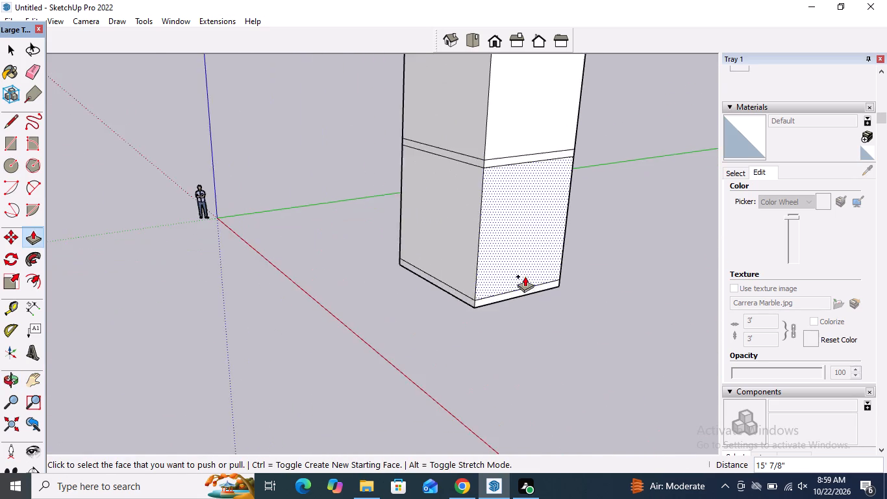
left_click(525, 301)
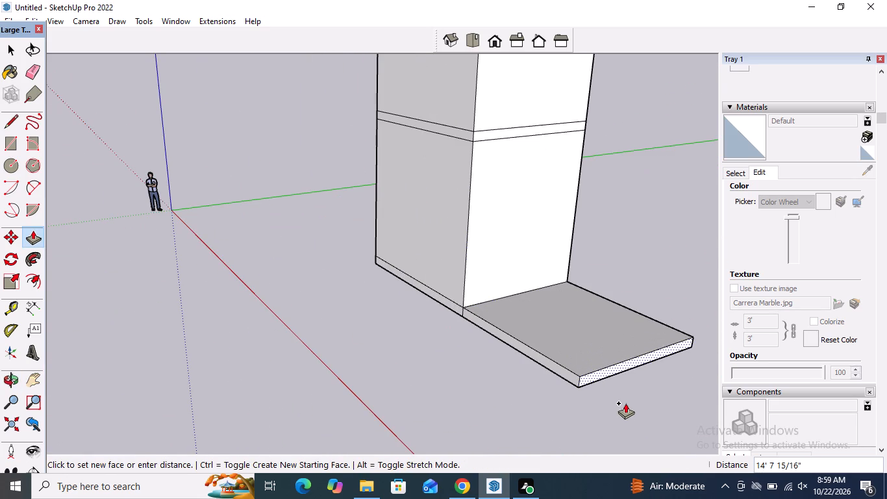
left_click(638, 420)
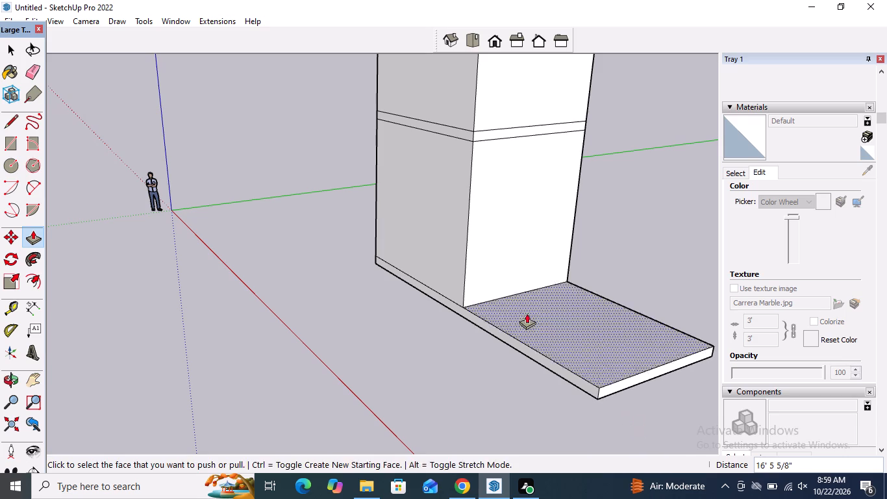
Extend the same side of the lower block and the thin band above it outward by the same 16' 5 5/8".
double_click(494, 248)
scroll(612, 403, "down", 4)
scroll(560, 172, "up", 3)
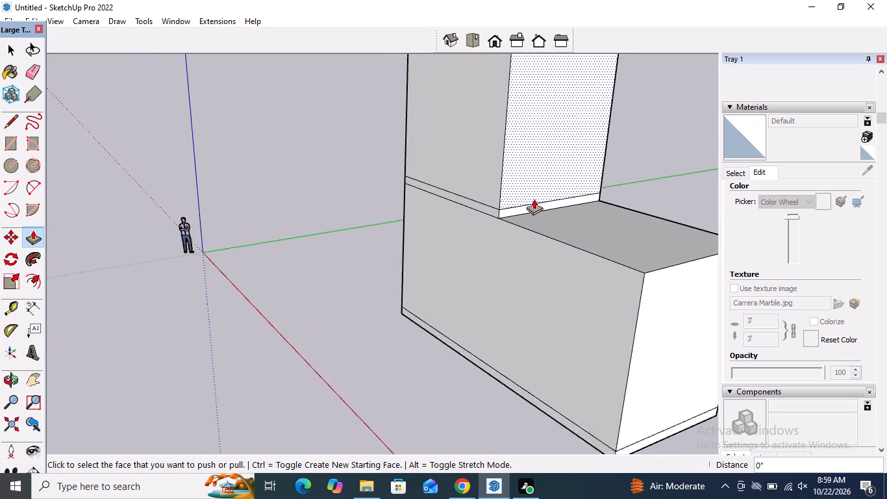
scroll(534, 199, "up", 1)
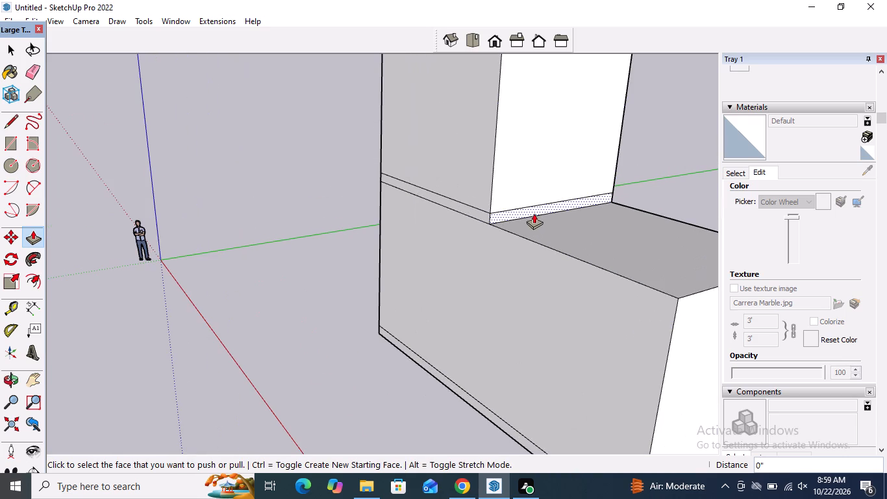
left_click(534, 212)
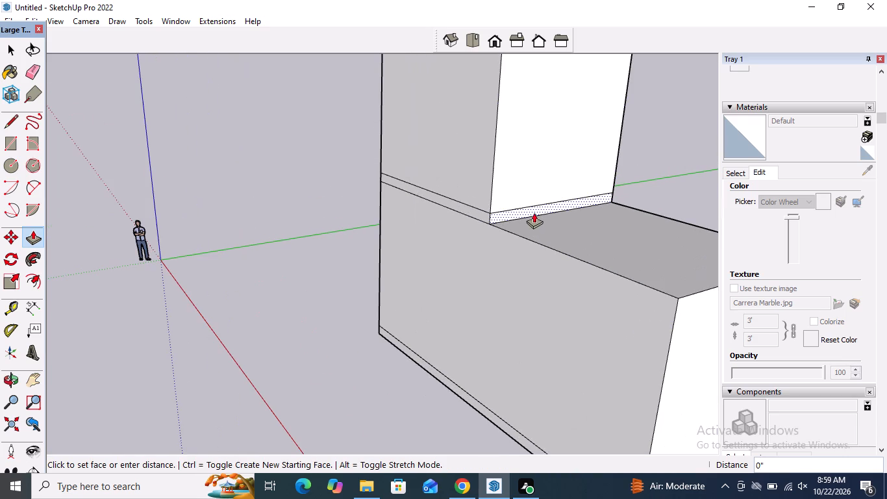
scroll(606, 319, "down", 4)
left_click(667, 355)
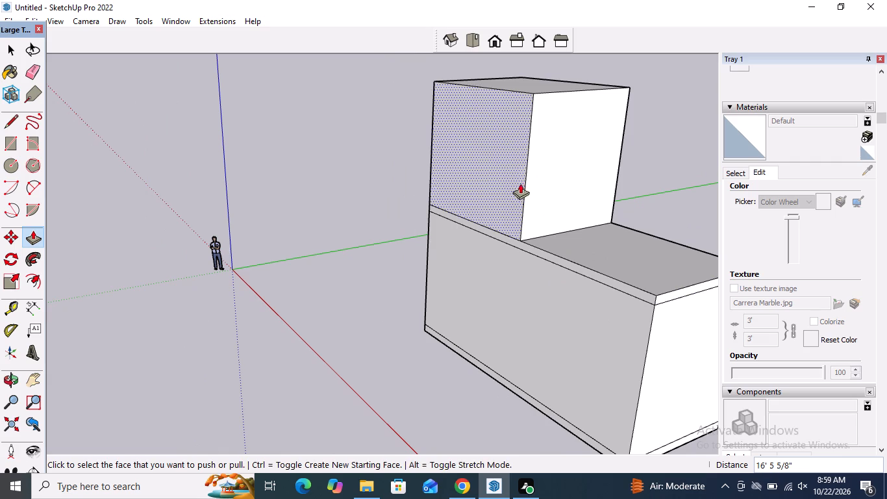
Extend the upper block's side facing the positive red axis outward until it is flush with the thin band below.
left_click(543, 176)
left_click(569, 183)
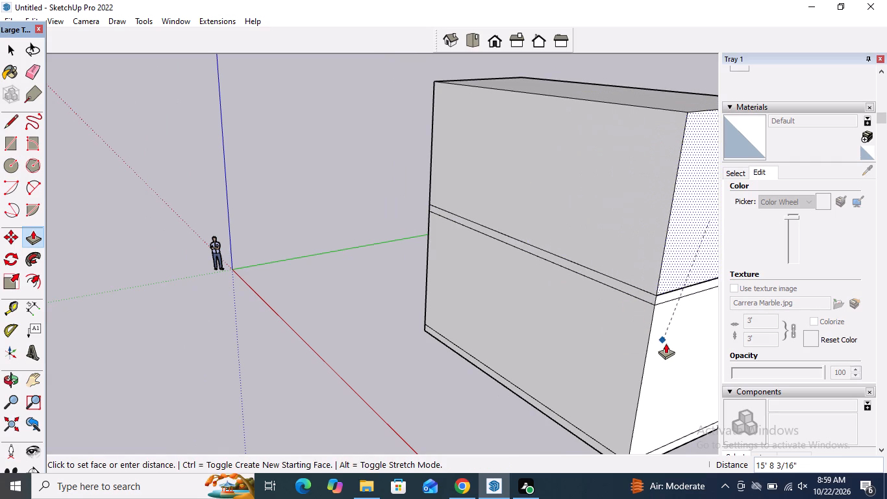
left_click(666, 345)
Move the whole two-level mass by its bottom corner well away from the origin, toward the positive green direction, and clear the selection.
scroll(534, 308, "down", 15)
middle_click_drag(534, 308, 639, 302)
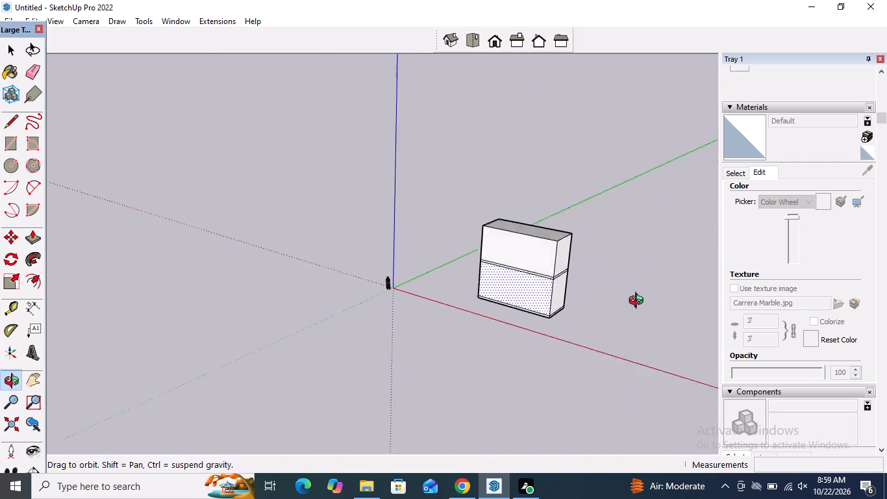
middle_click_drag(639, 302, 705, 290)
scroll(453, 271, "up", 5)
key("space")
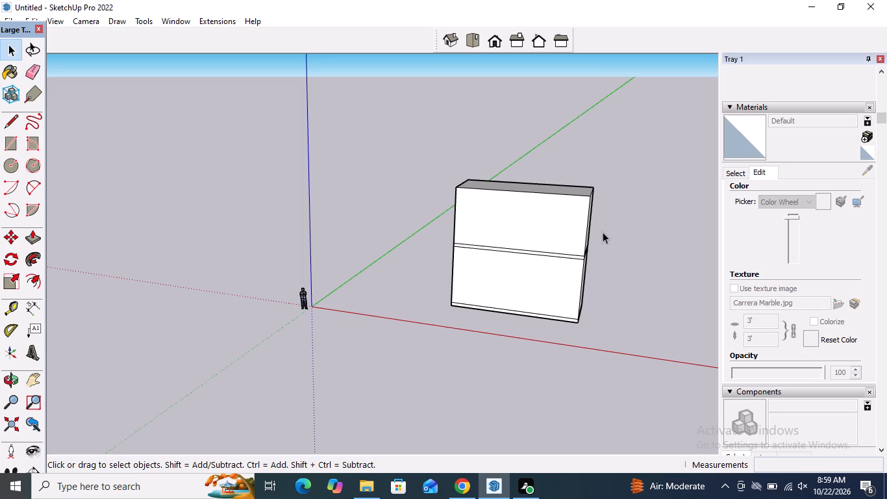
scroll(605, 228, "up", 1)
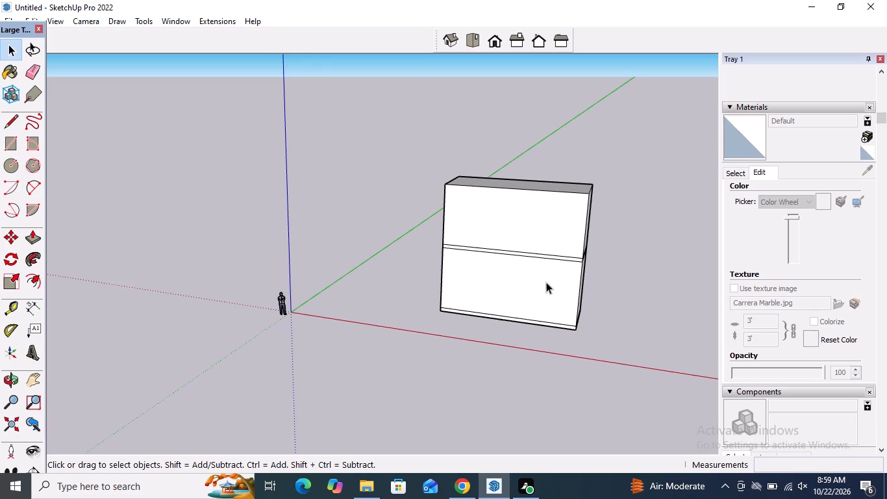
scroll(260, 286, "down", 12)
middle_click_drag(258, 285, 456, 285)
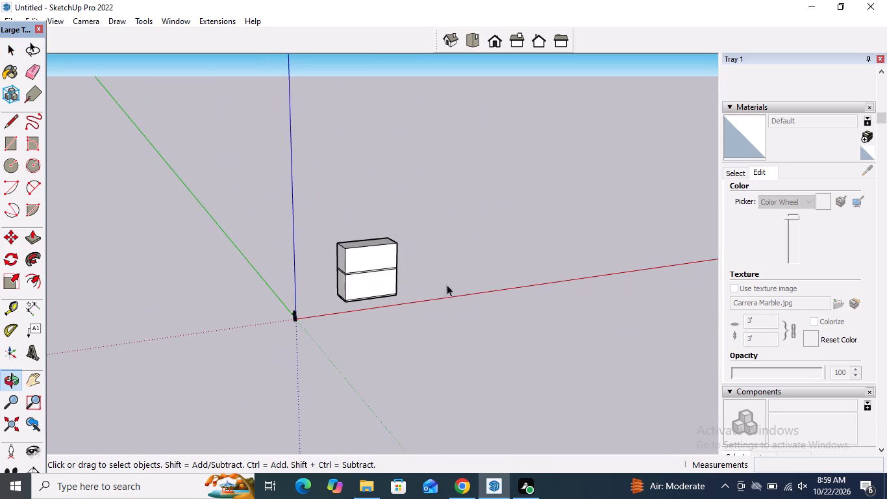
scroll(366, 257, "up", 9)
triple_click(361, 313)
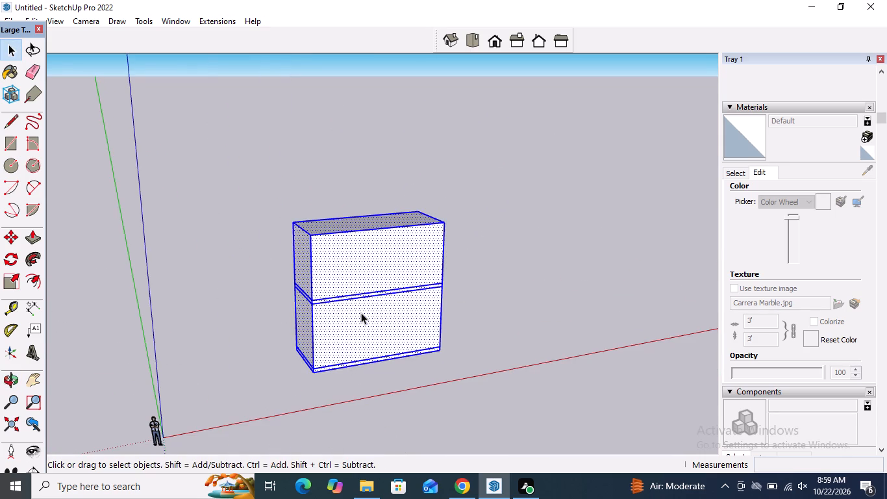
left_click_drag(8, 241, 21, 245)
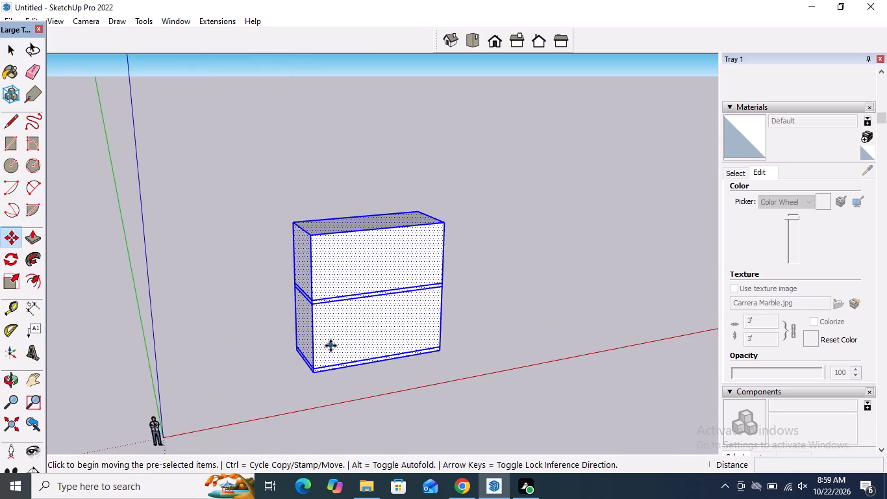
left_click_drag(314, 376, 317, 367)
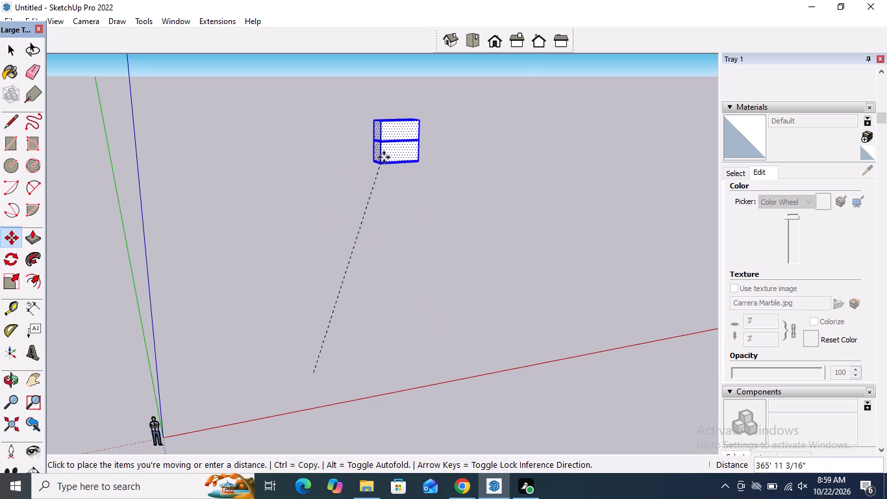
scroll(381, 226, "up", 5)
scroll(373, 260, "down", 19)
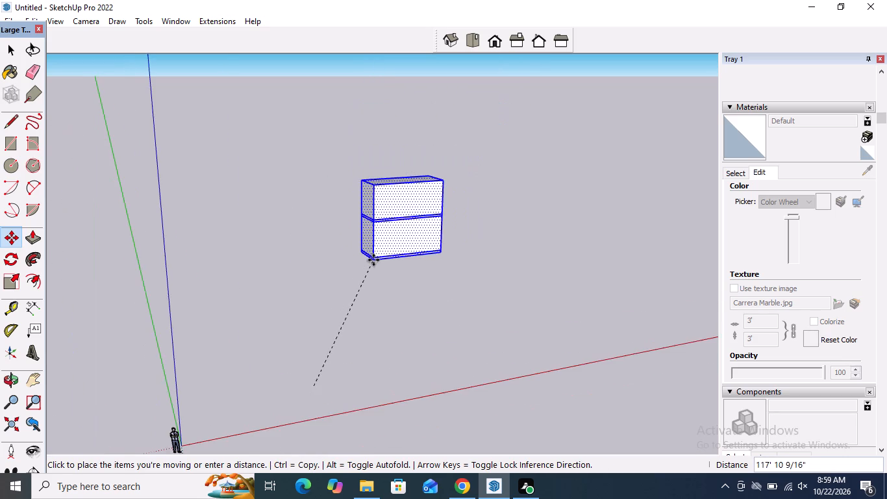
middle_click_drag(382, 284, 531, 262)
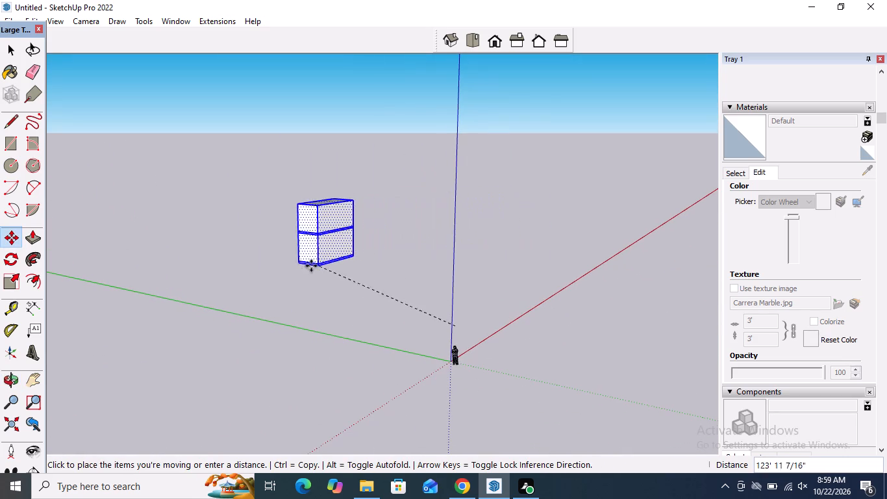
left_click(150, 215)
middle_click_drag(520, 214, 380, 229)
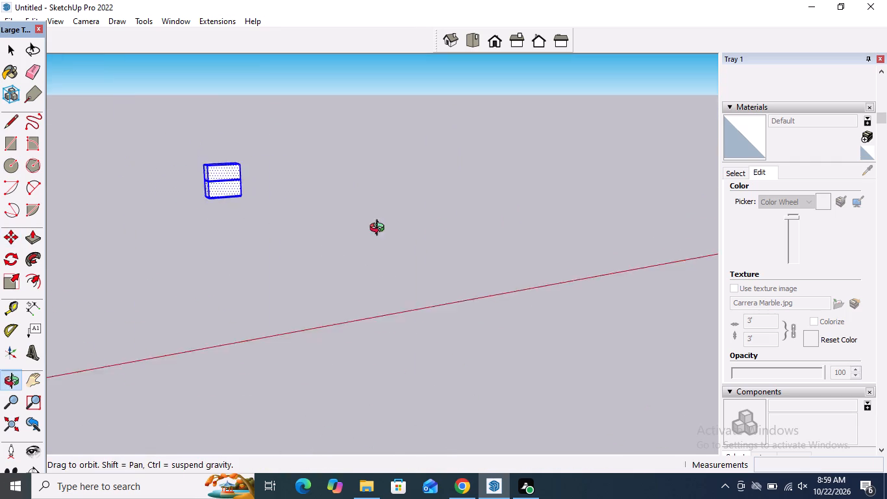
middle_click_drag(380, 229, 274, 225)
scroll(279, 140, "up", 16)
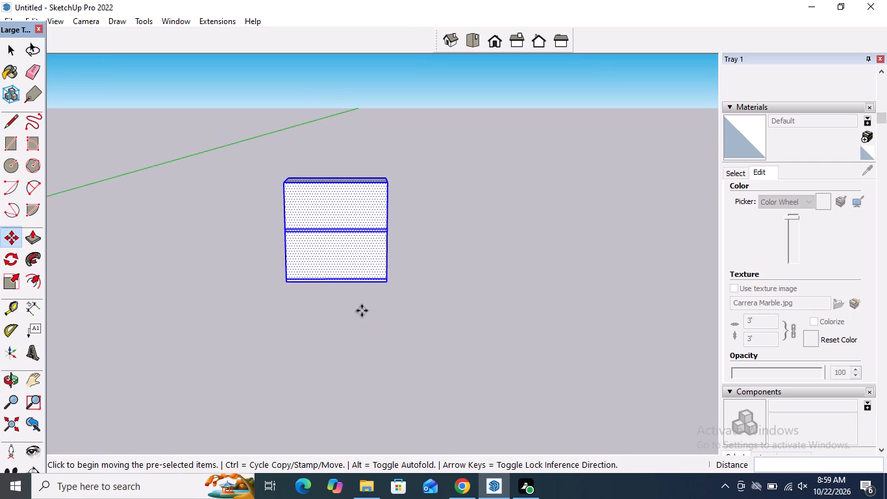
key("space")
middle_click_drag(303, 269, 344, 256)
scroll(341, 224, "up", 6)
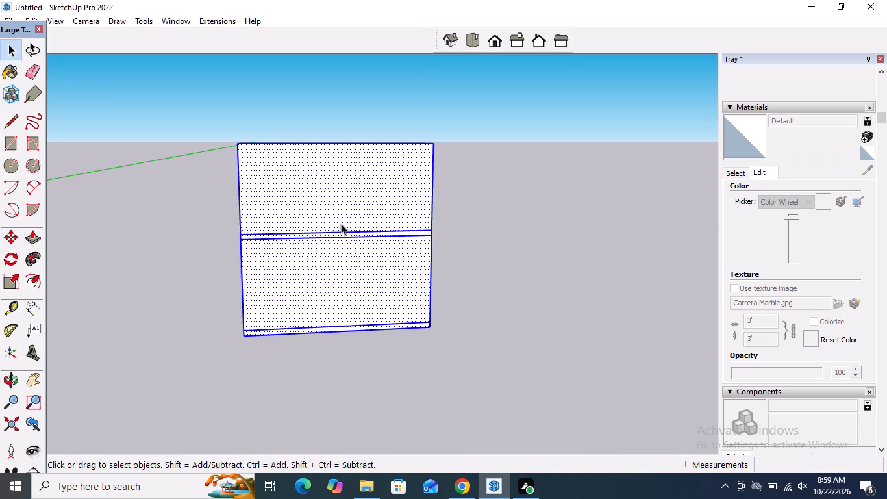
left_click(464, 239)
Extend the base slab's long side facing the positive green direction outward by about 18' 4 3/4".
middle_click_drag(394, 212, 332, 206)
scroll(332, 206, "up", 5)
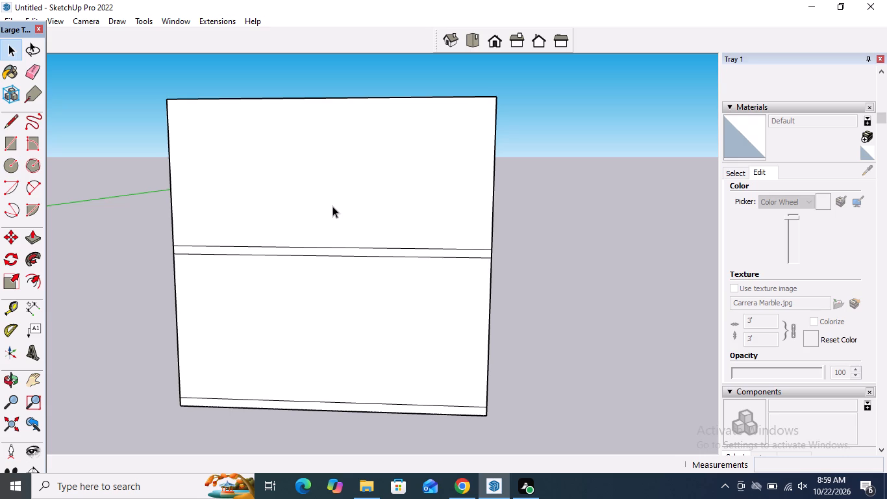
scroll(332, 206, "down", 3)
middle_click_drag(332, 206, 203, 243)
scroll(199, 242, "down", 5)
middle_click_drag(356, 248, 51, 257)
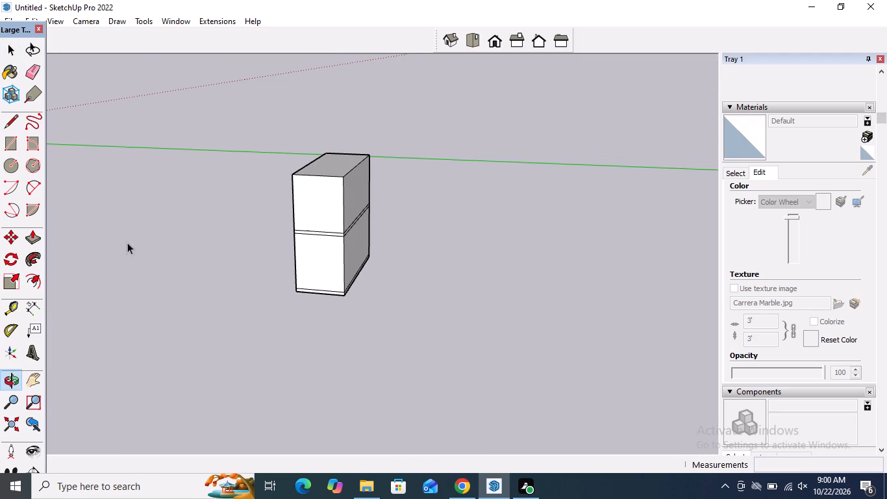
scroll(390, 260, "up", 6)
scroll(312, 259, "down", 4)
middle_click_drag(319, 249, 237, 238)
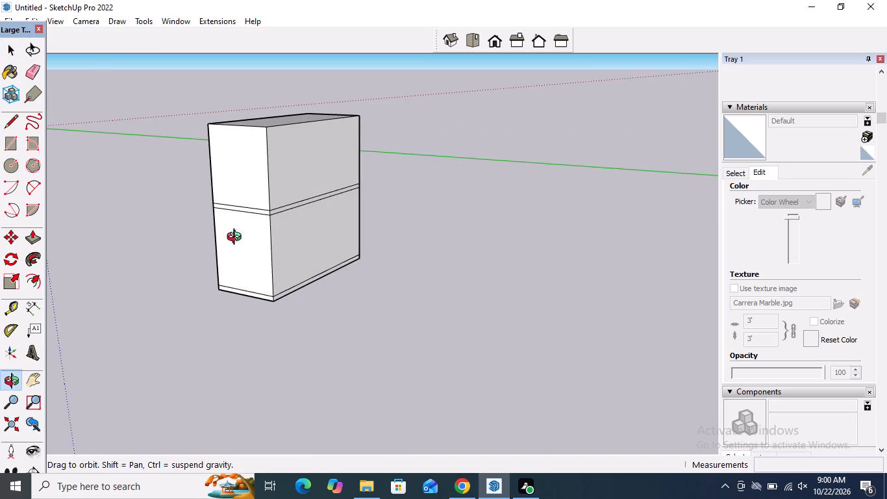
middle_click_drag(237, 238, 236, 238)
left_click(27, 236)
scroll(334, 299, "up", 3)
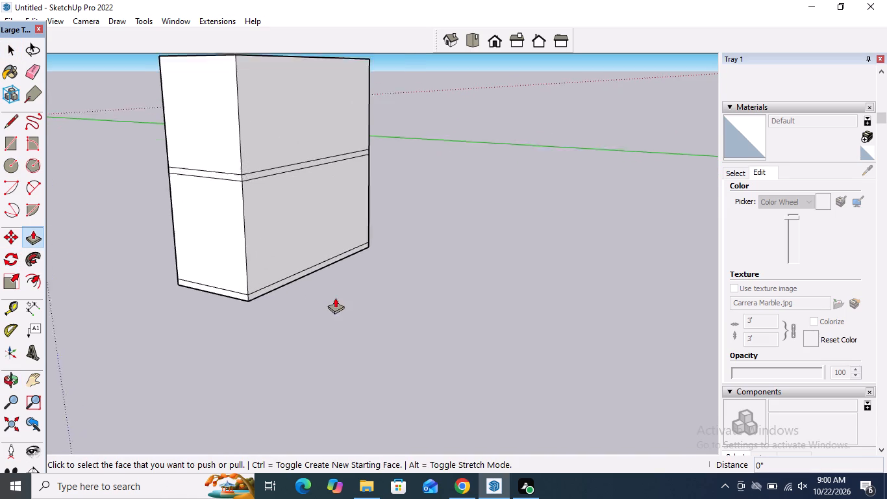
scroll(335, 298, "up", 1)
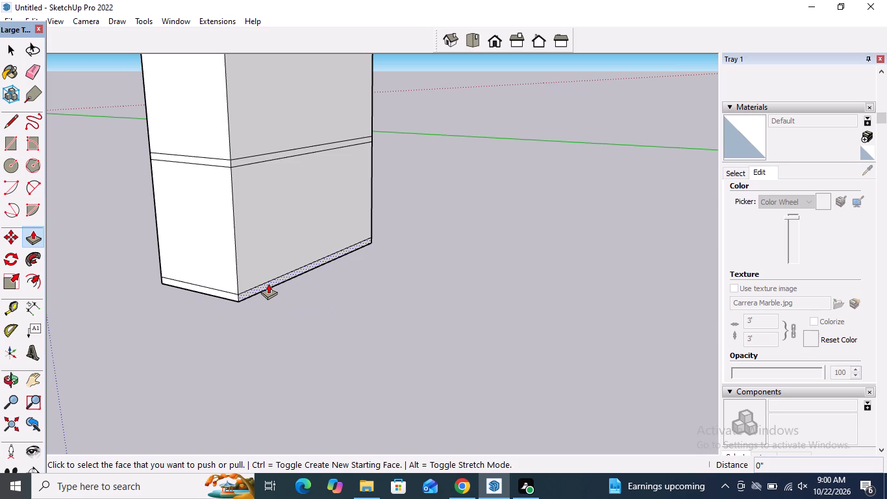
left_click(268, 282)
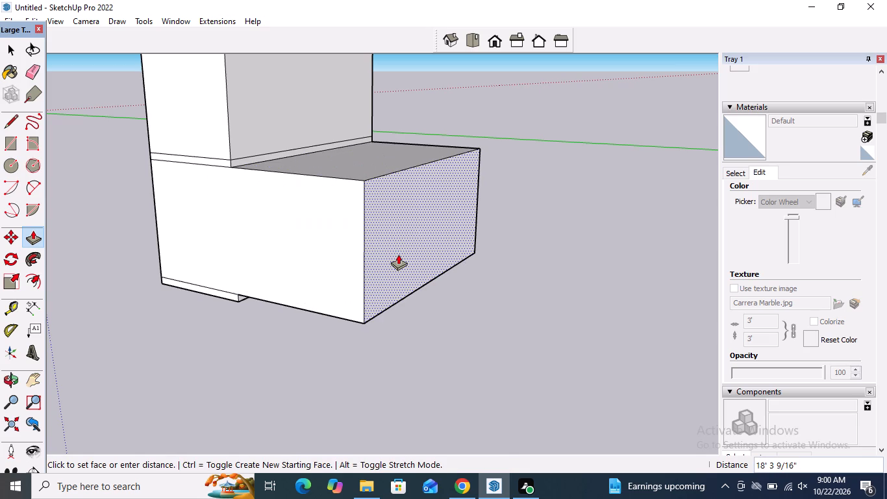
key("Escape")
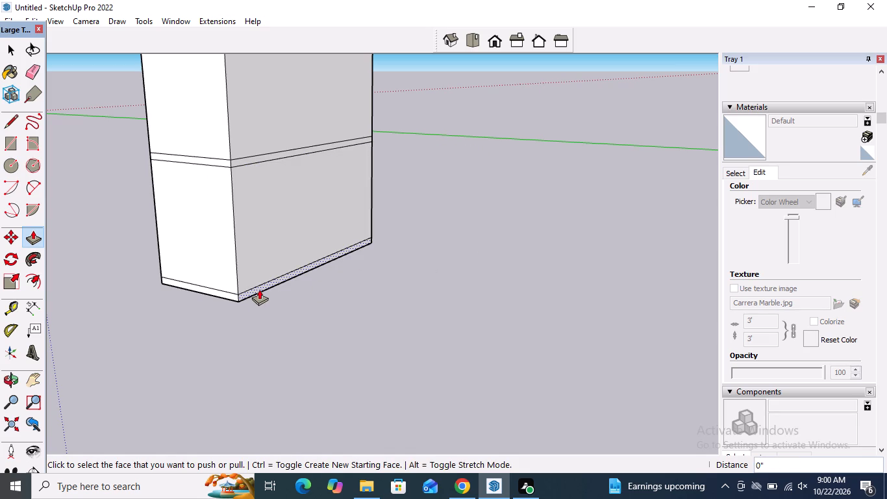
left_click(259, 289)
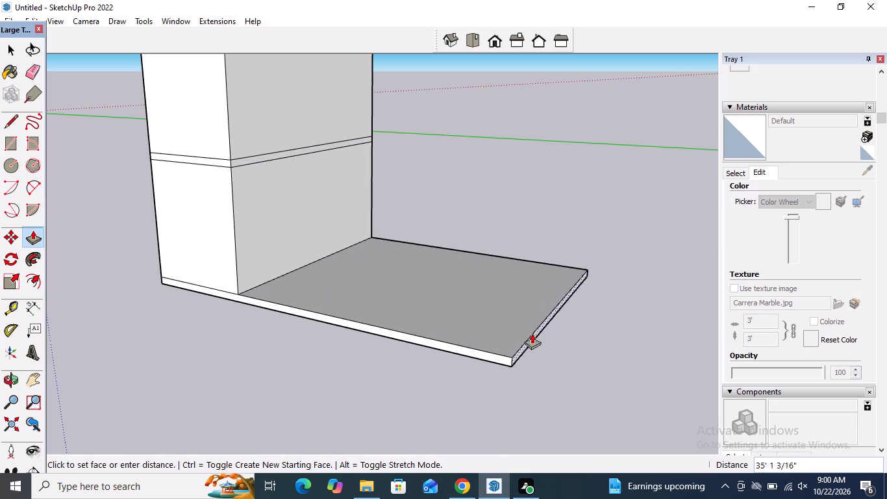
left_click(545, 336)
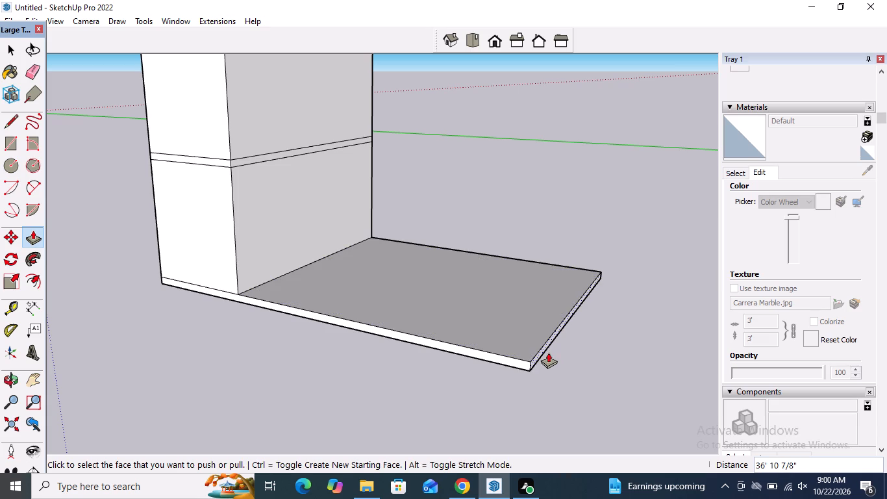
left_click(542, 353)
left_click(381, 326)
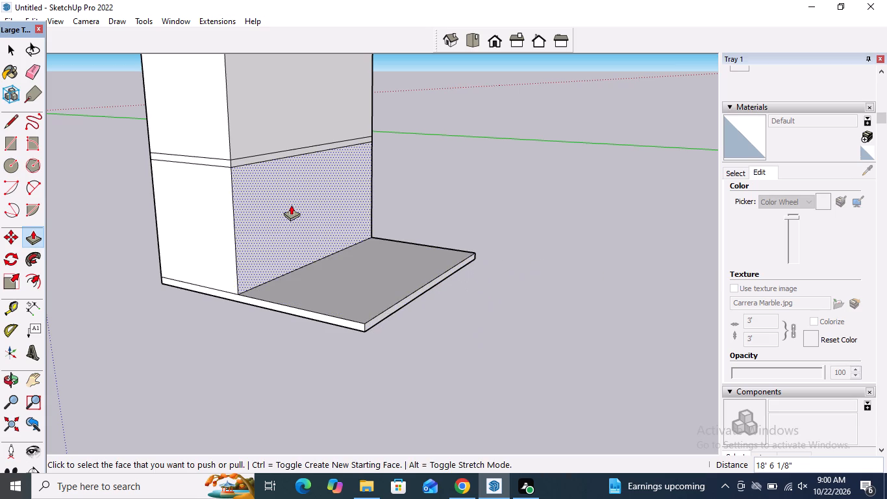
Extend the same side of the lower block, thin band and upper block outward by 18' 4 3/4", flush with the base slab.
double_click(291, 205)
key("ctrl+z")
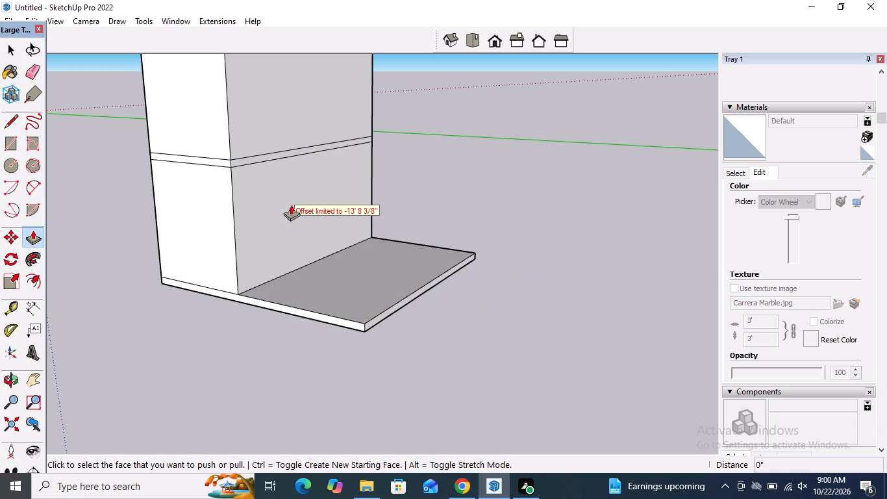
left_click(291, 205)
left_click(401, 312)
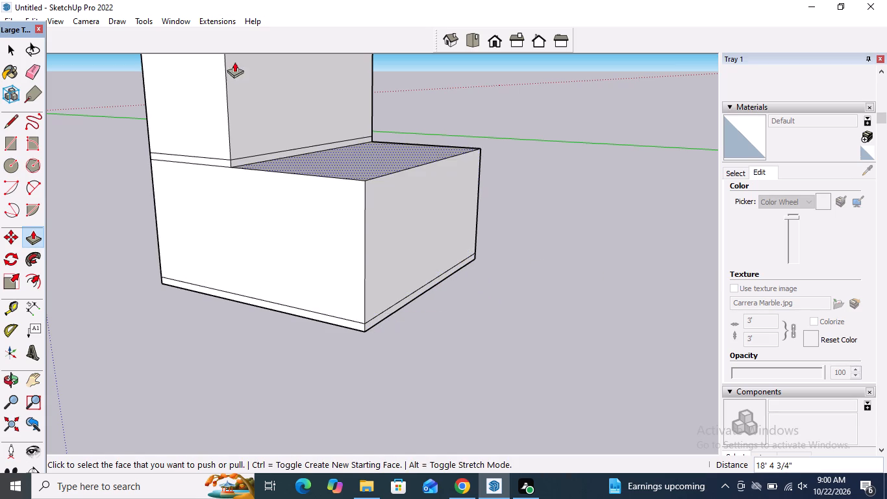
left_click(259, 159)
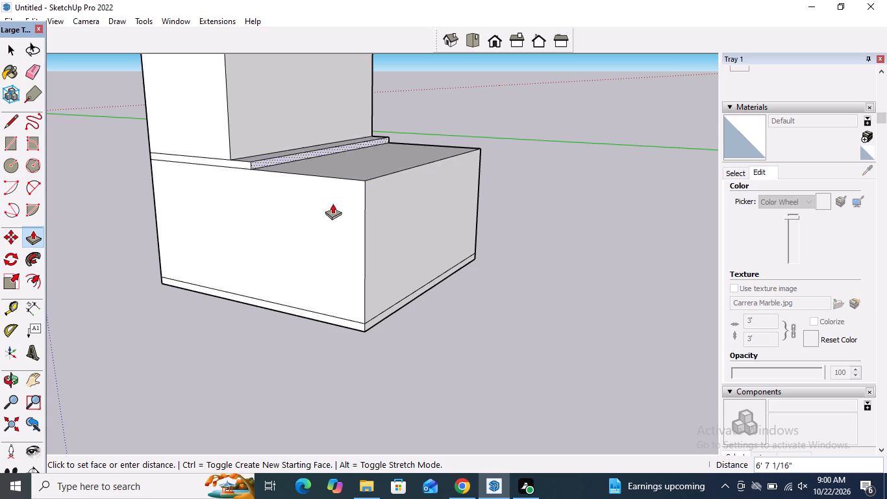
left_click(377, 246)
left_click(282, 88)
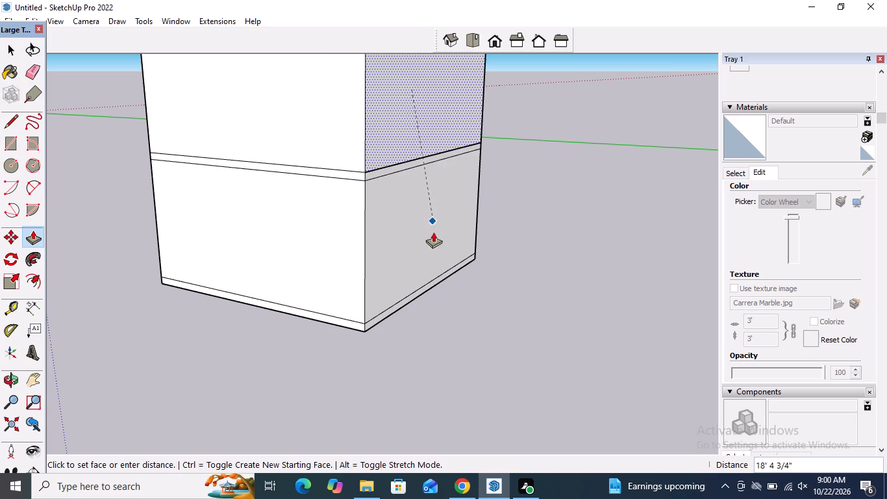
left_click_drag(369, 245, 388, 245)
key("space")
Extend the base slab's side facing the positive red direction outward by about 18' 2 7/8".
scroll(418, 272, "down", 4)
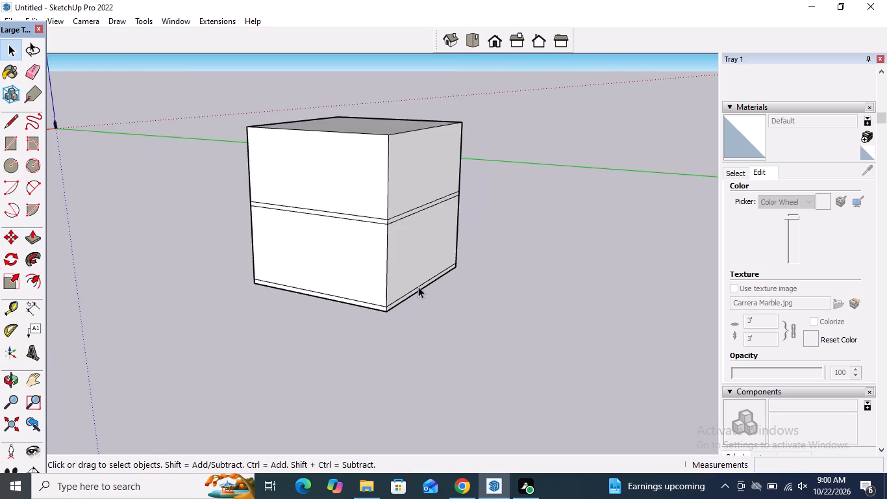
scroll(418, 287, "down", 5)
middle_click_drag(340, 309, 712, 307)
scroll(406, 282, "up", 2)
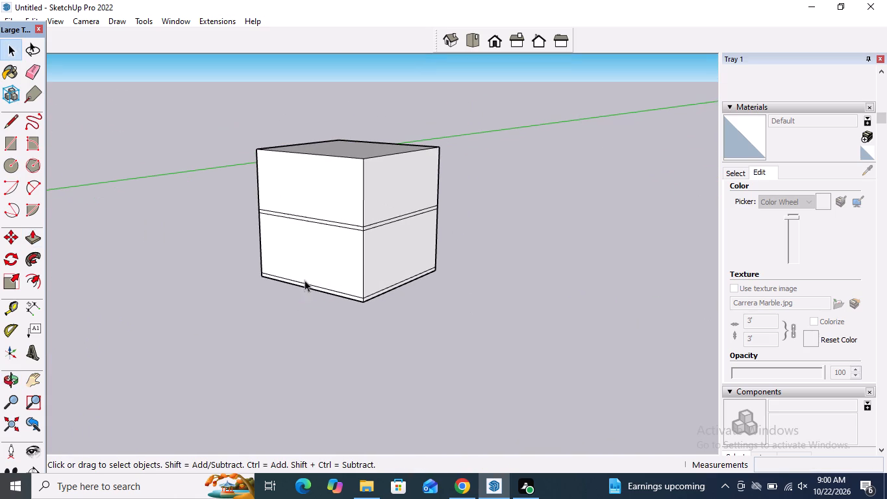
left_click(27, 242)
scroll(363, 300, "up", 4)
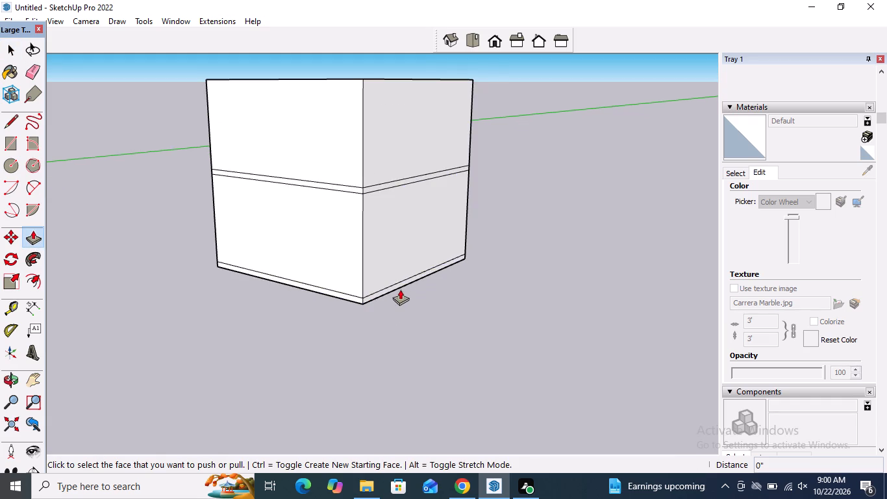
scroll(400, 289, "up", 3)
left_click(379, 296)
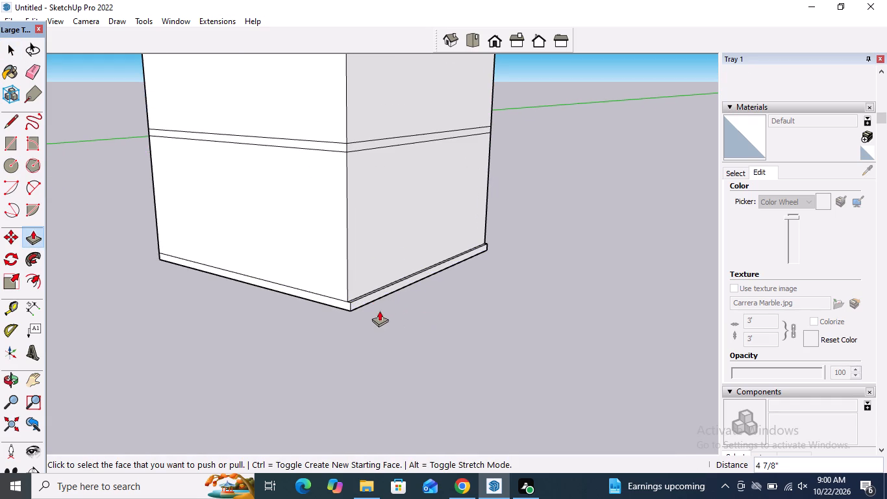
key("ctrl+z")
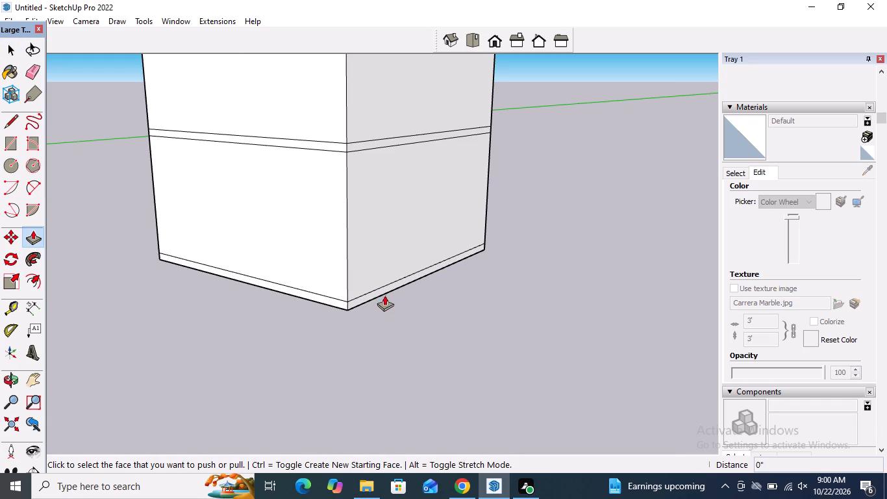
left_click(382, 292)
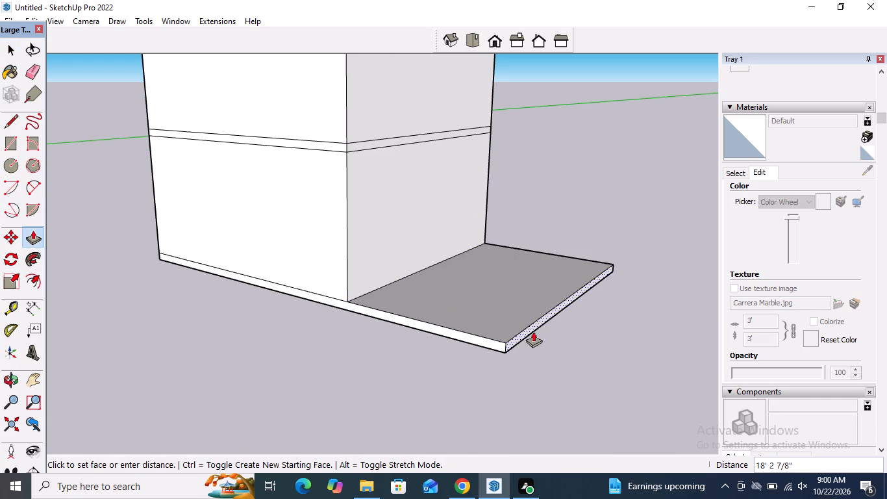
left_click(533, 331)
Extend the same side of the lower block, thin band and upper block outward by the same 18' 2 7/8".
double_click(419, 248)
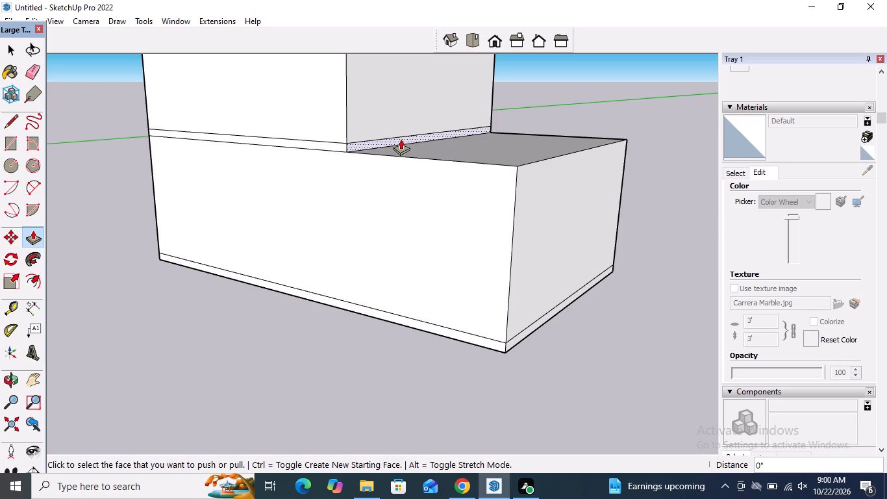
double_click(401, 139)
scroll(379, 235, "down", 5)
scroll(385, 130, "up", 3)
double_click(385, 130)
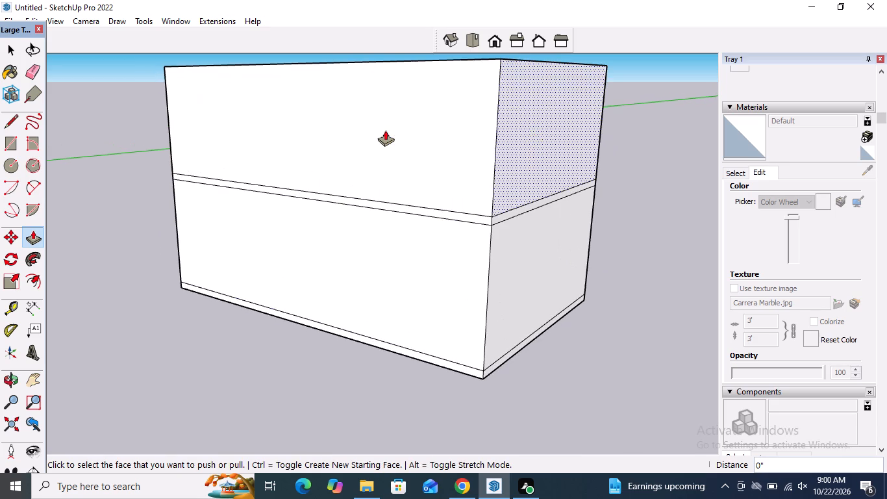
Examine the enlarged two-level mass and its long side facing the negative green direction.
key("space")
scroll(533, 310, "down", 10)
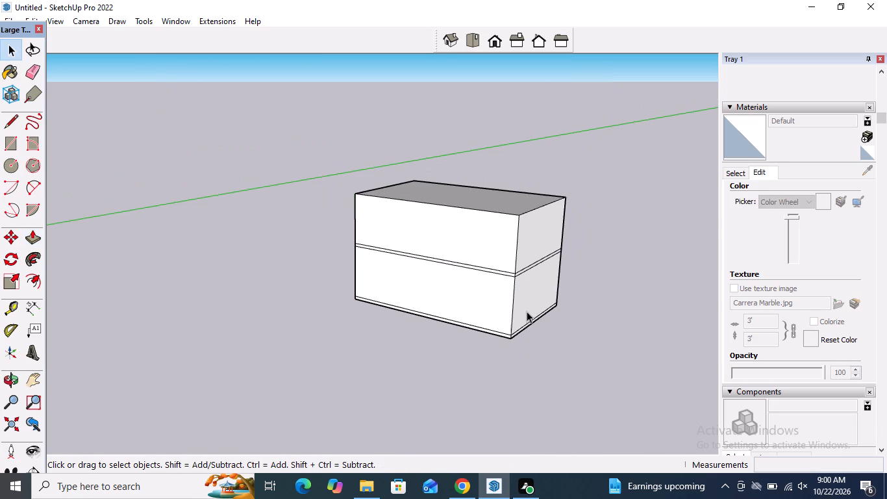
middle_click_drag(386, 325, 557, 320)
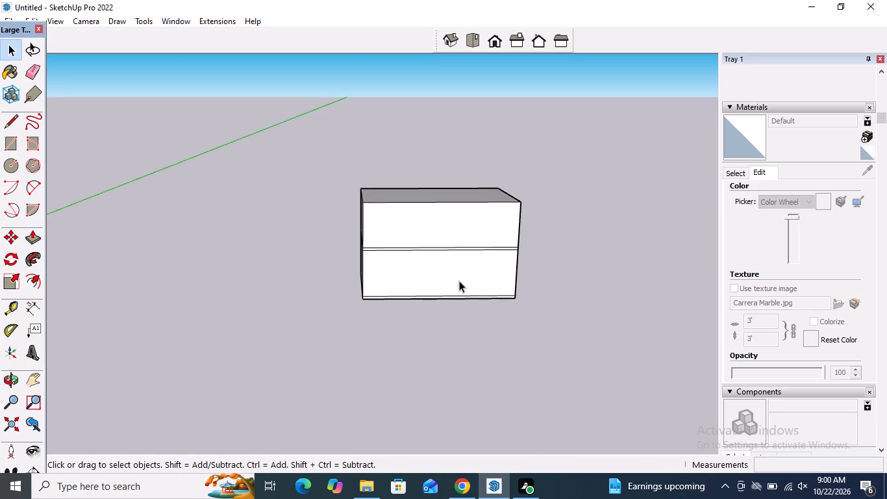
scroll(465, 252, "up", 2)
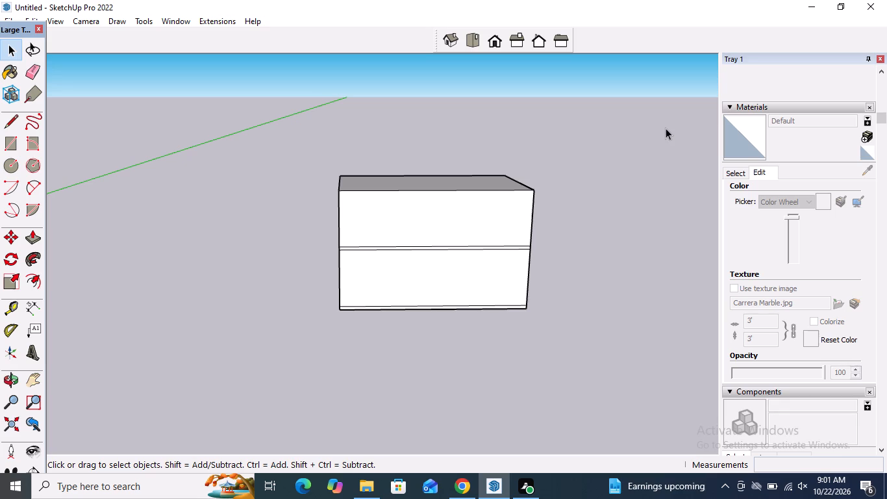
scroll(666, 128, "up", 1)
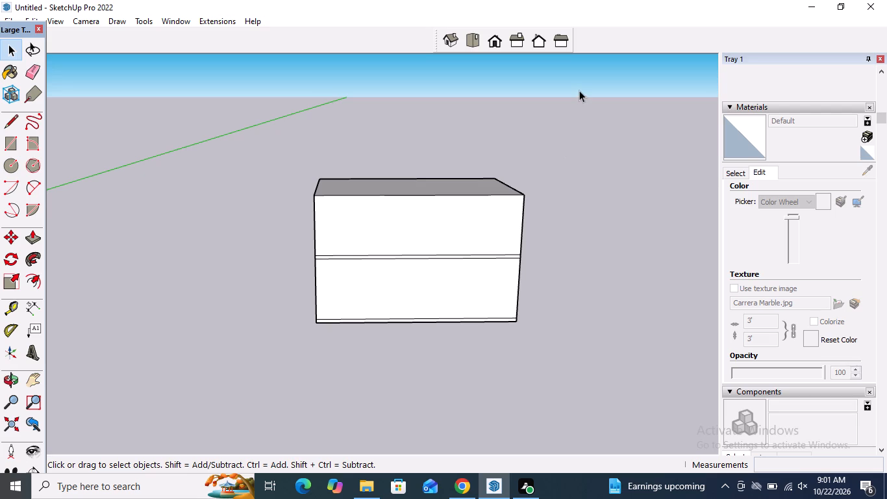
scroll(276, 255, "down", 4)
scroll(338, 267, "up", 5)
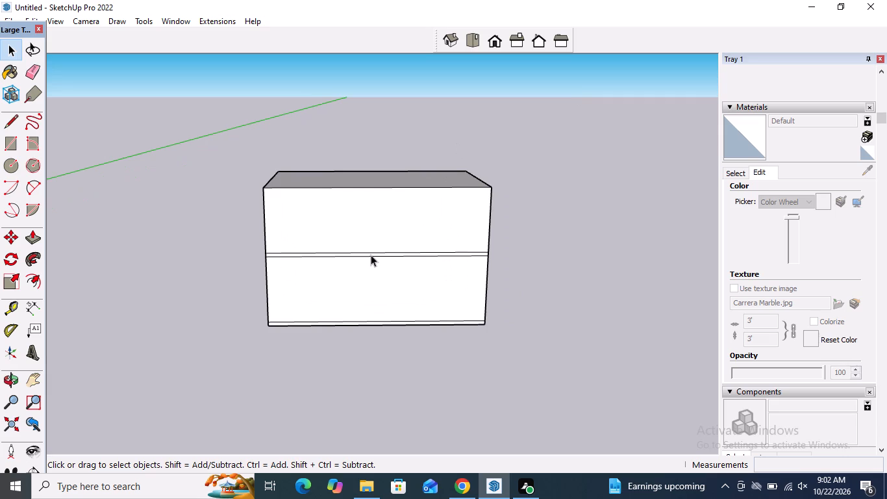
scroll(356, 324, "down", 4)
middle_click_drag(431, 287, 385, 264)
scroll(384, 264, "up", 3)
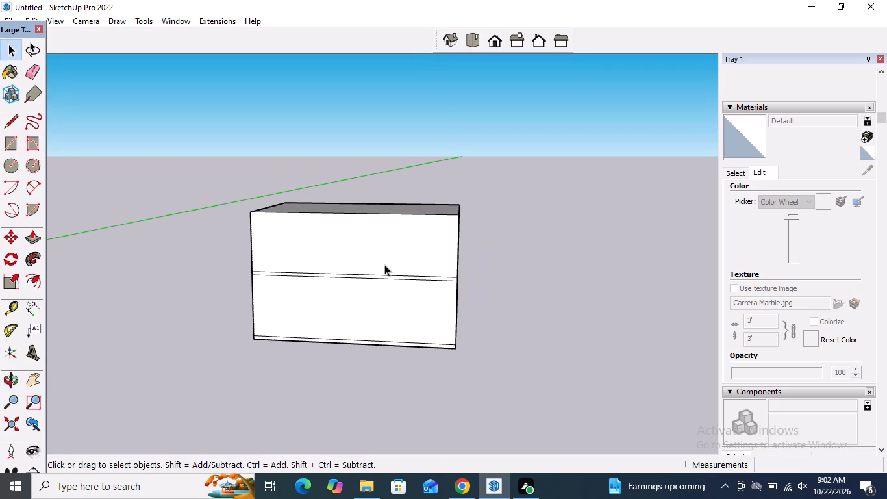
Push the base slab's side facing the positive red direction inward by about 9' 10 1/8".
middle_click_drag(384, 264, 266, 261)
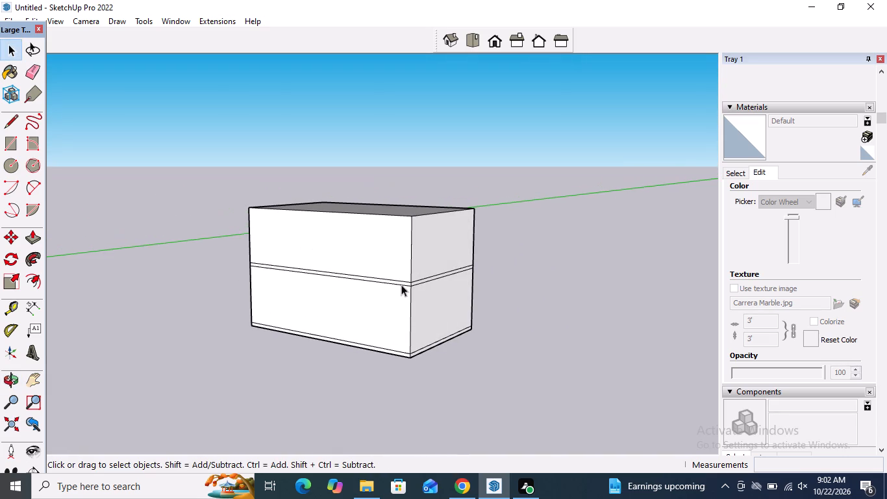
scroll(420, 319, "up", 4)
scroll(460, 372, "up", 4)
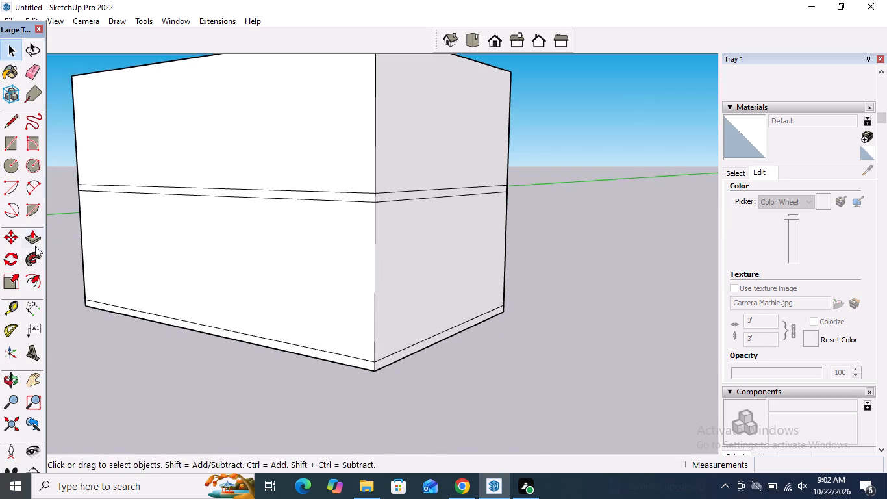
left_click(34, 239)
scroll(390, 369, "up", 3)
left_click(390, 359)
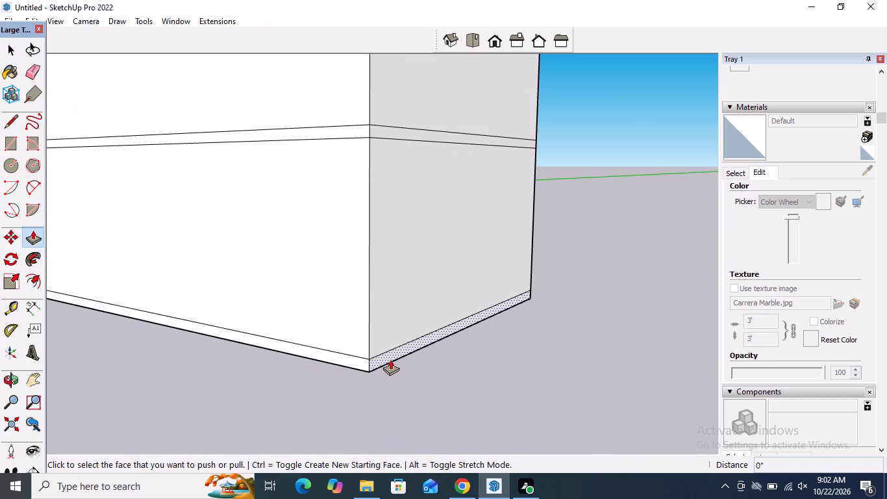
left_click(288, 363)
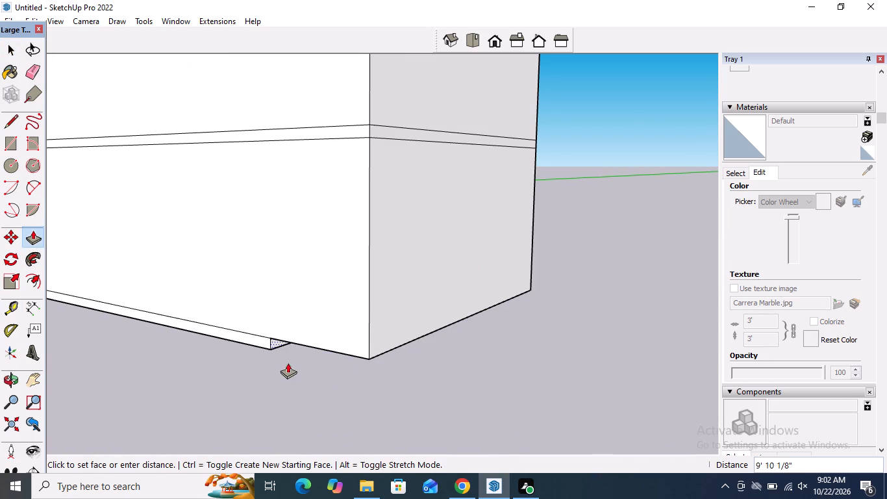
Push the same side of the lower block, thin band and upper block inward by 9' 10 1/8", flush with the base slab.
double_click(458, 233)
scroll(445, 326, "down", 5)
scroll(412, 164, "up", 4)
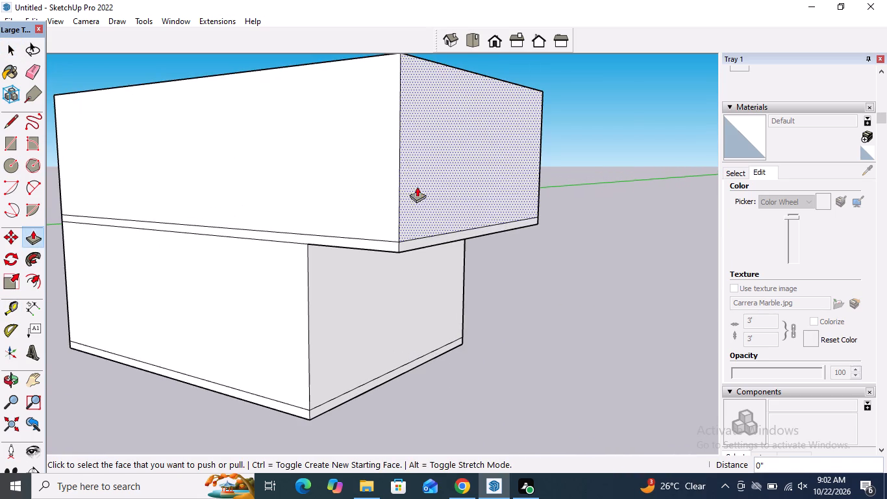
left_click(425, 239)
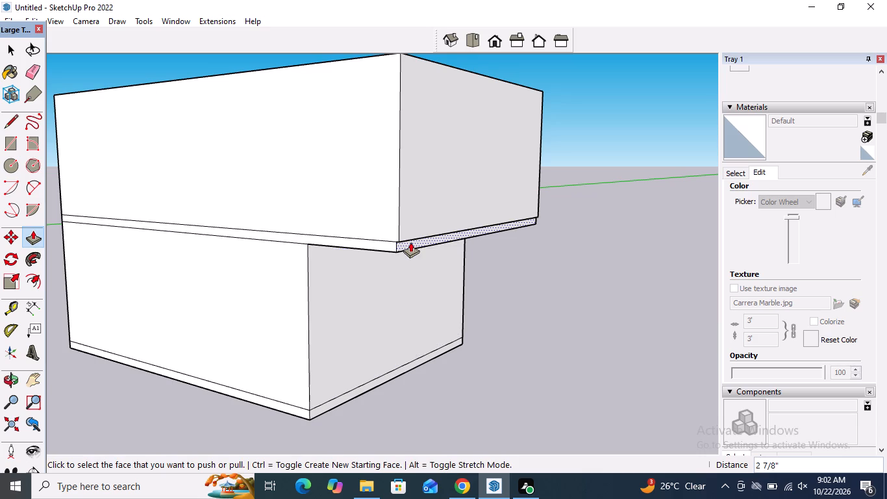
left_click(410, 242)
left_click_drag(351, 292, 359, 292)
left_click(452, 194)
left_click(388, 279)
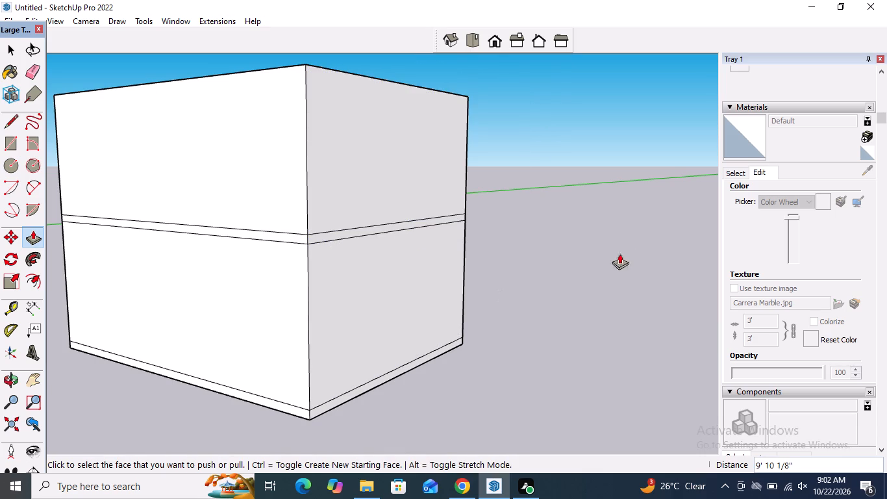
key("space")
Extend the base slab and the thin middle band outward by about 13' 10 13/16" on the long side facing the negative green direction.
scroll(630, 246, "down", 6)
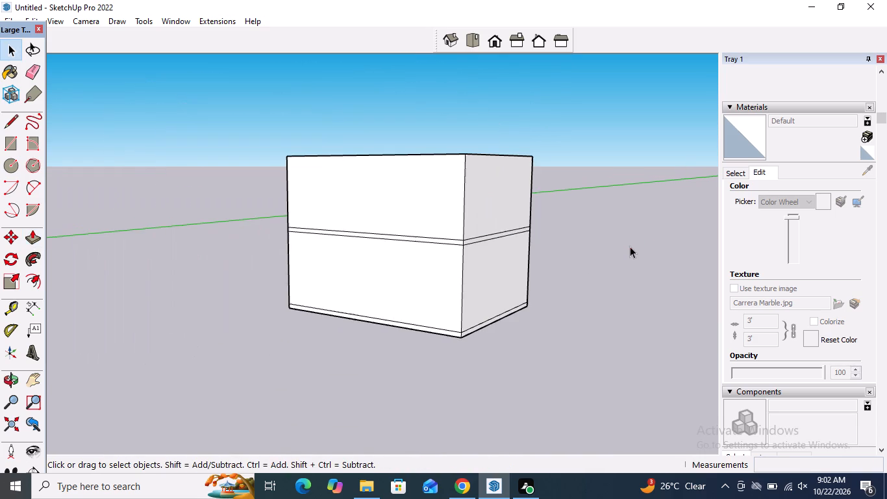
middle_click_drag(508, 269, 610, 286)
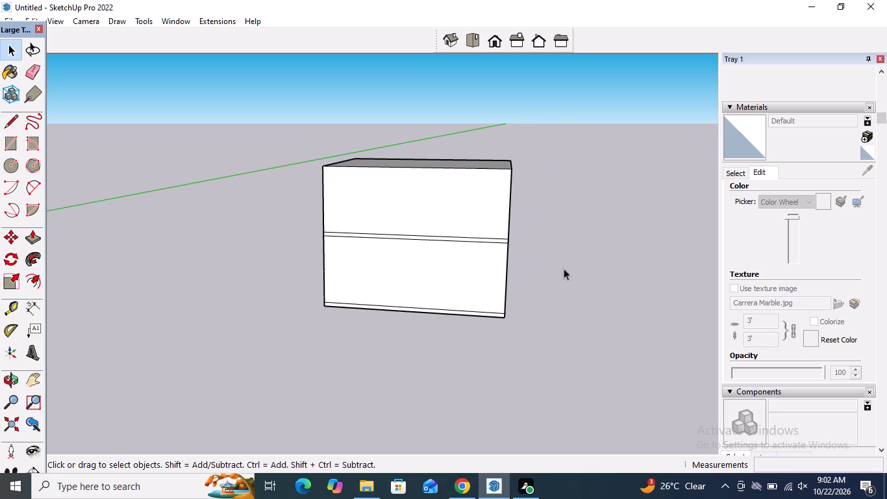
middle_click_drag(564, 268, 440, 288)
left_click(33, 230)
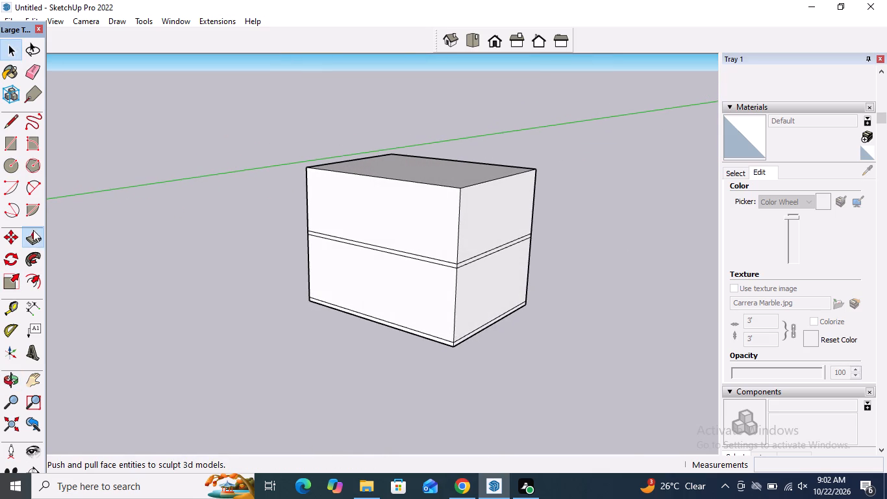
scroll(403, 288, "up", 3)
left_click(411, 344)
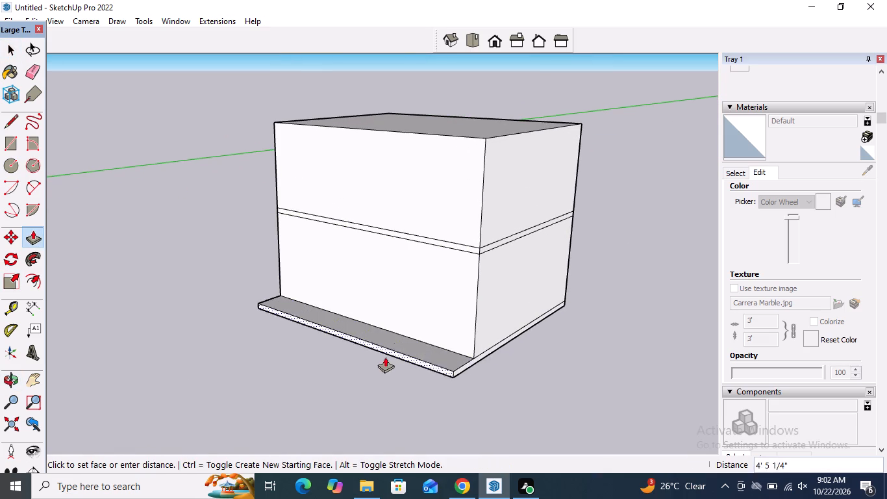
left_click(351, 370)
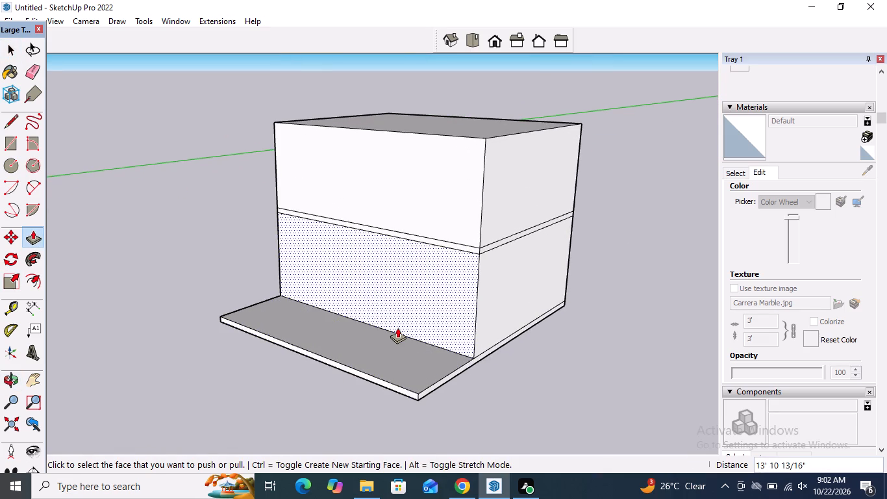
double_click(438, 241)
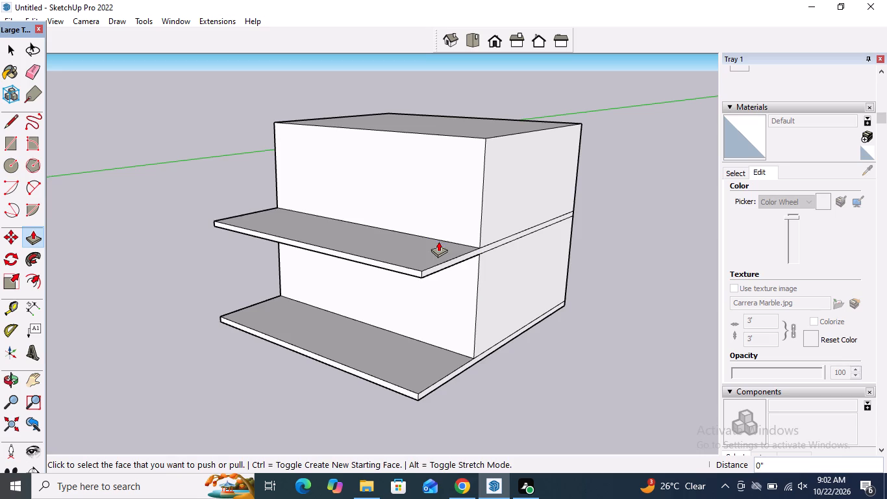
key("space")
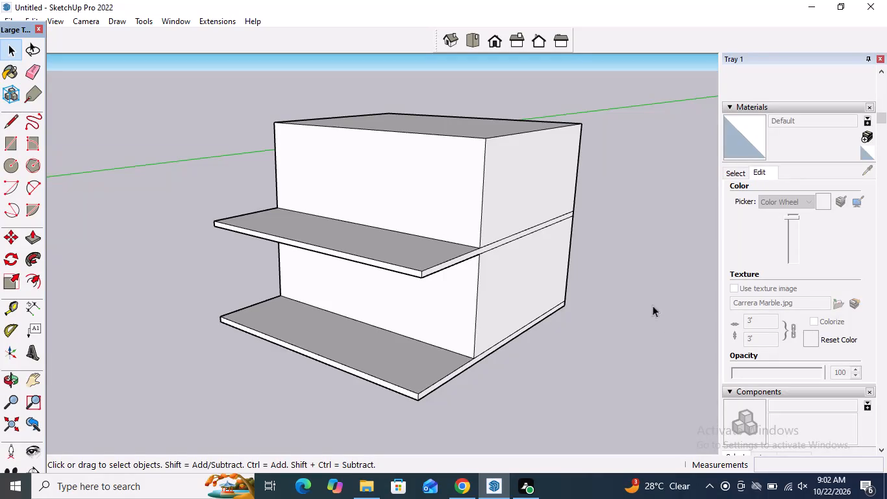
Draw a vertical line near each end of the lower block's long face, about 15' 10 3/4" tall between the two projecting slabs.
middle_click(659, 228)
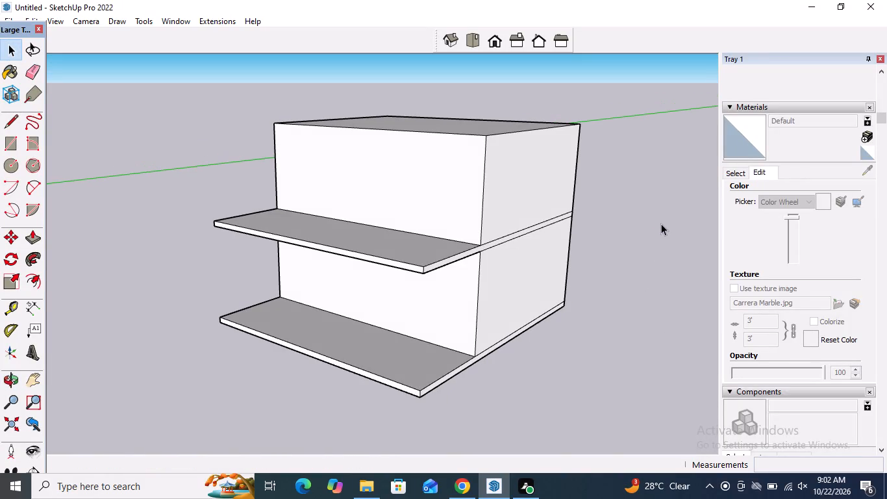
middle_click_drag(569, 261, 650, 211)
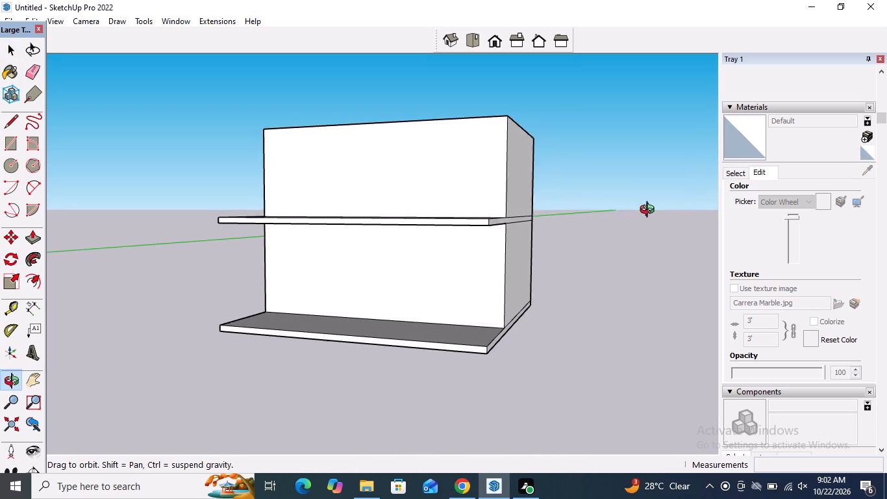
middle_click_drag(650, 211, 529, 237)
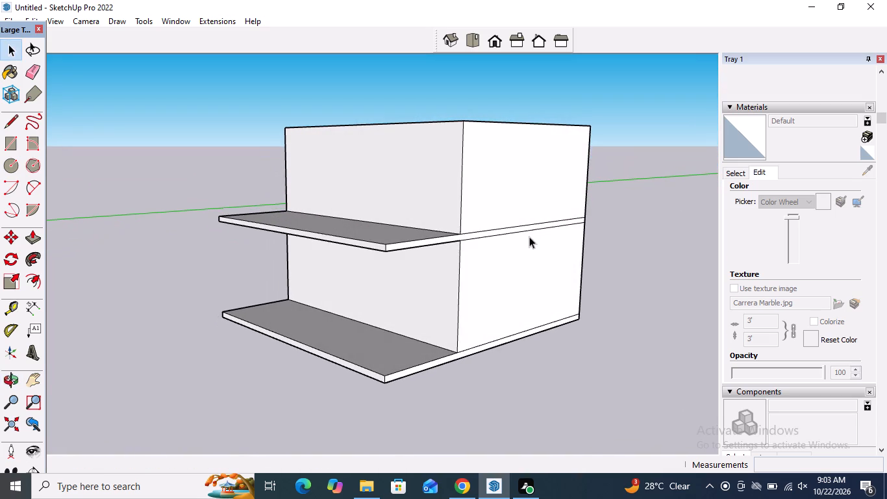
middle_click_drag(529, 237, 560, 240)
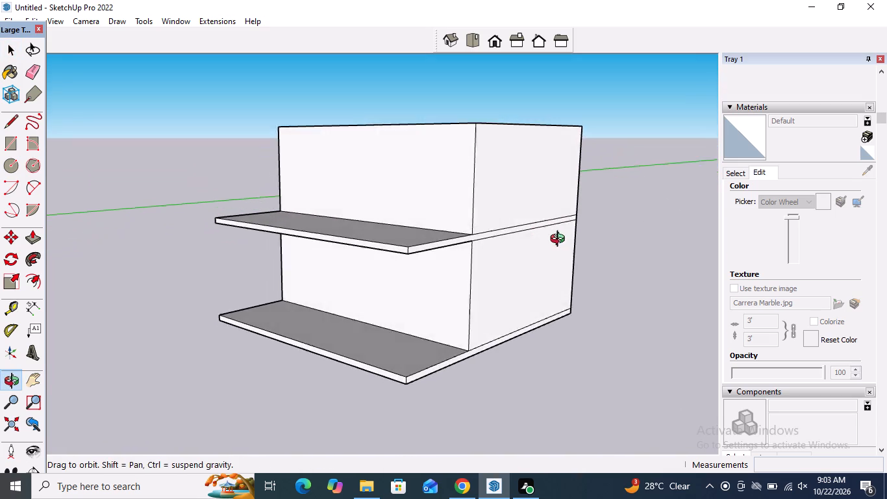
middle_click_drag(560, 240, 699, 229)
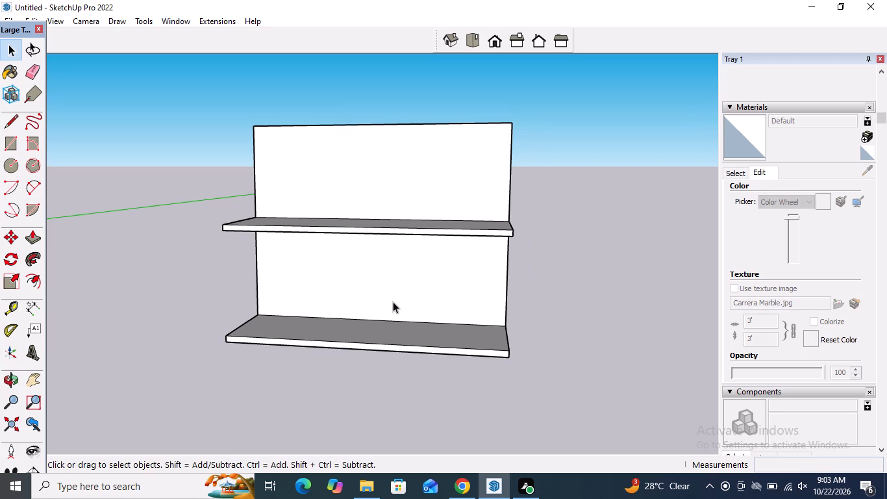
middle_click_drag(319, 290, 366, 244)
left_click(7, 118)
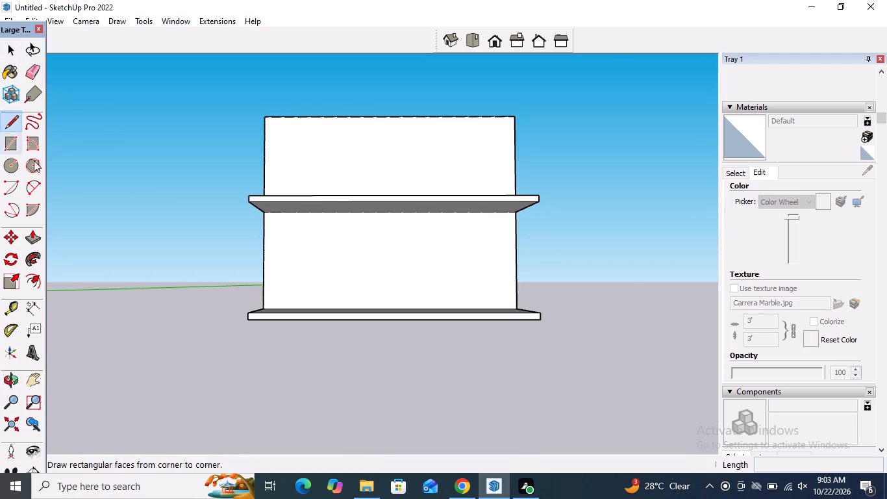
scroll(296, 251, "up", 4)
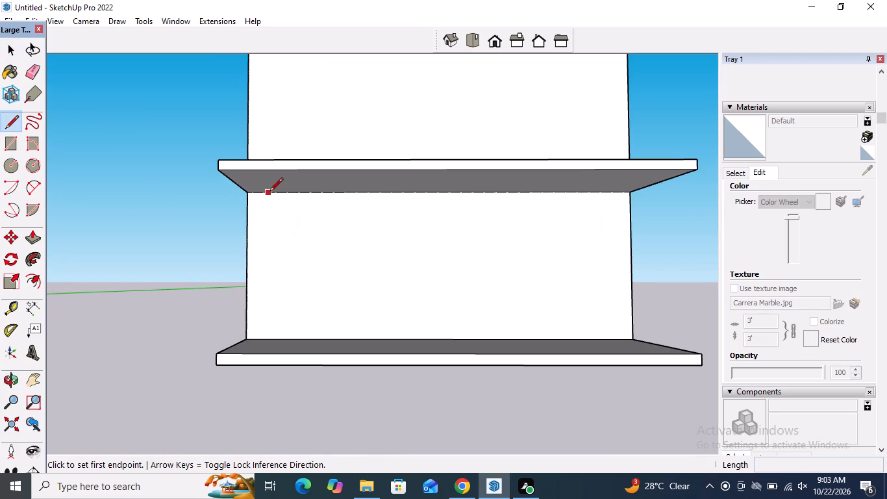
left_click_drag(269, 192, 265, 207)
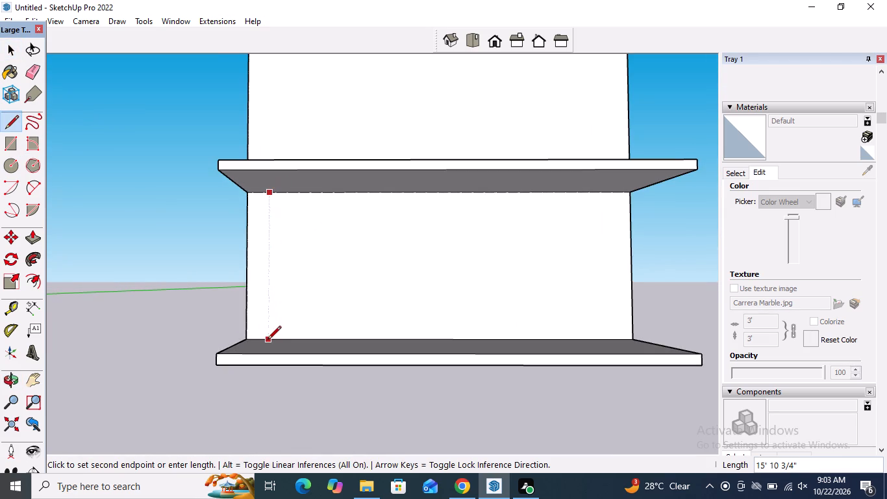
left_click(268, 340)
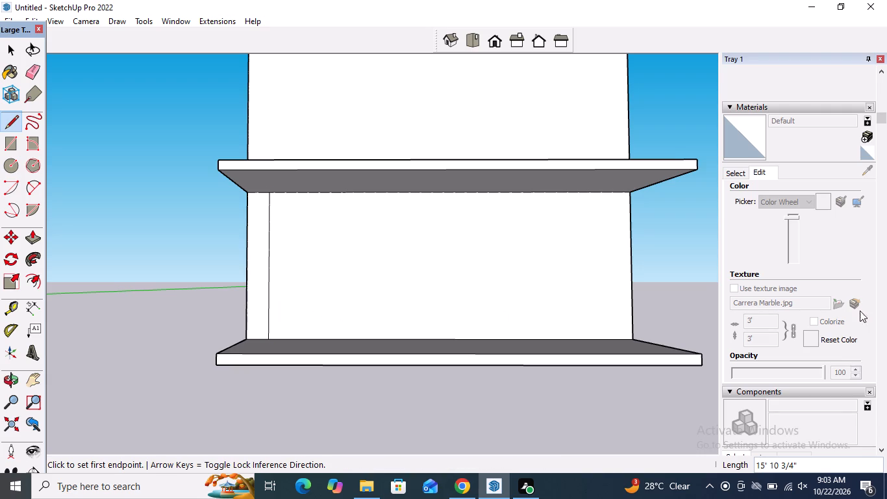
left_click(610, 191)
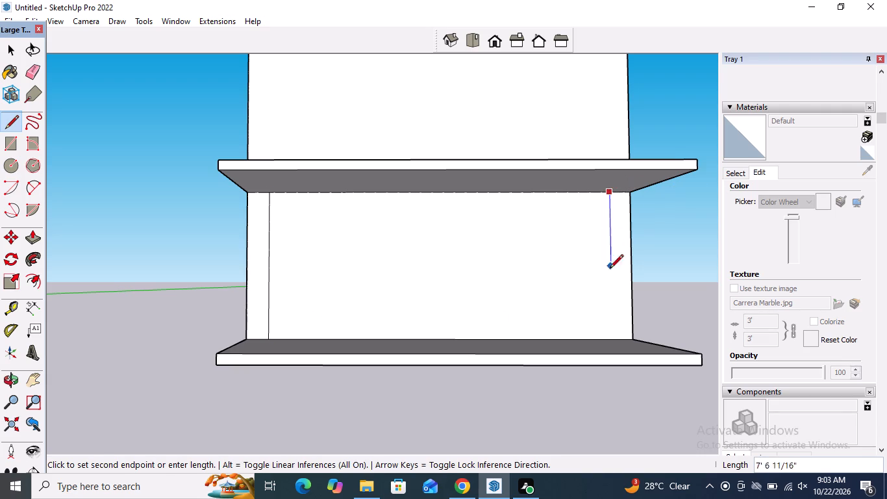
left_click(616, 340)
key("space")
Pull the narrow strip at the negative red end of the lower block's divided face outward by about 4' 8".
scroll(521, 277, "down", 4)
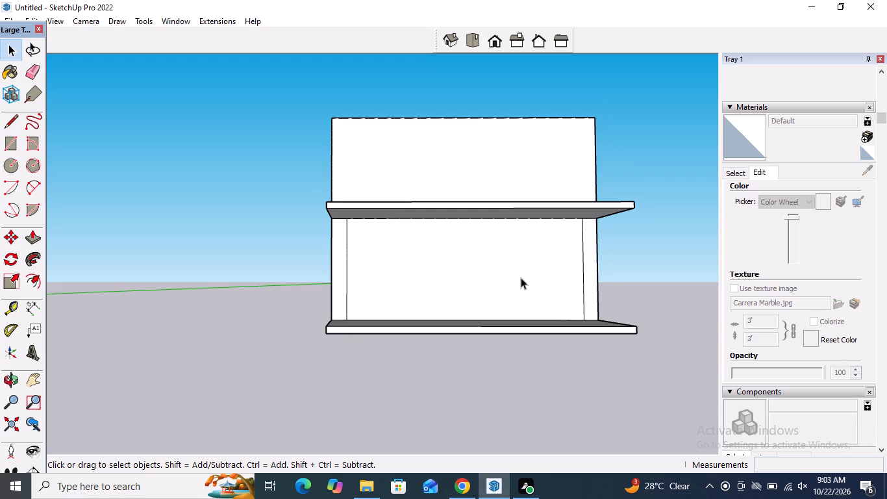
middle_click_drag(511, 276, 464, 292)
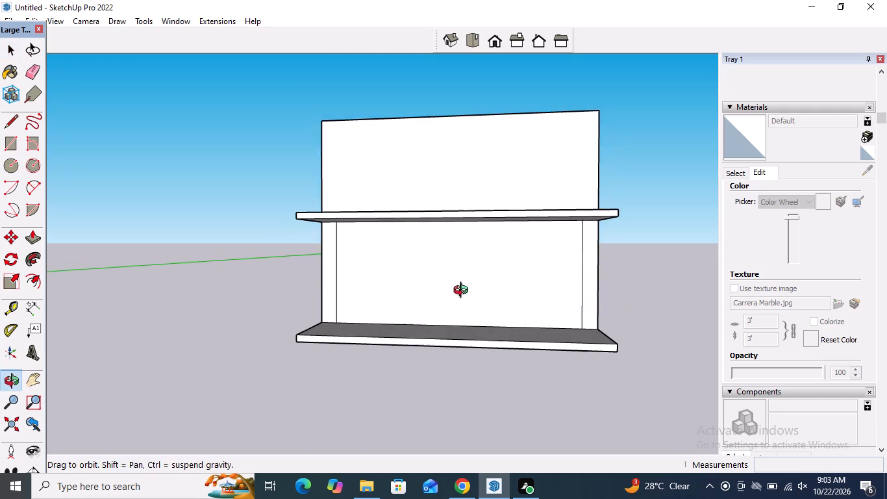
middle_click_drag(464, 292, 463, 292)
scroll(357, 251, "up", 4)
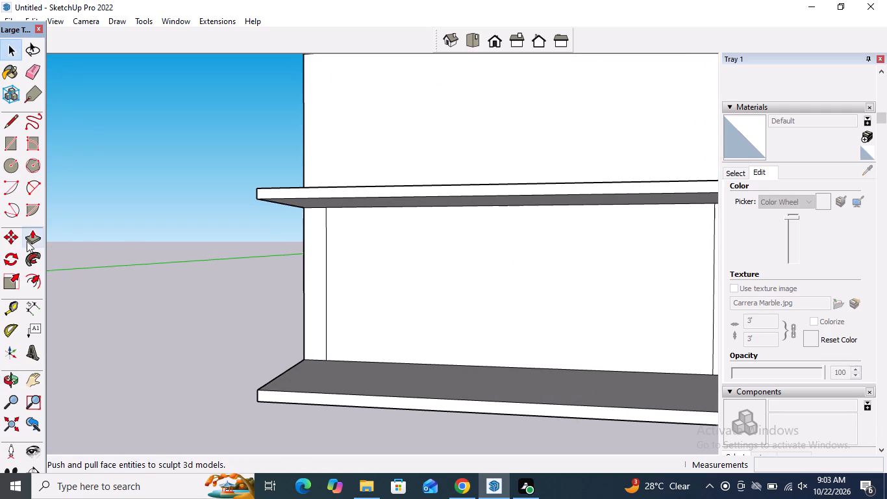
left_click(27, 240)
left_click(308, 286)
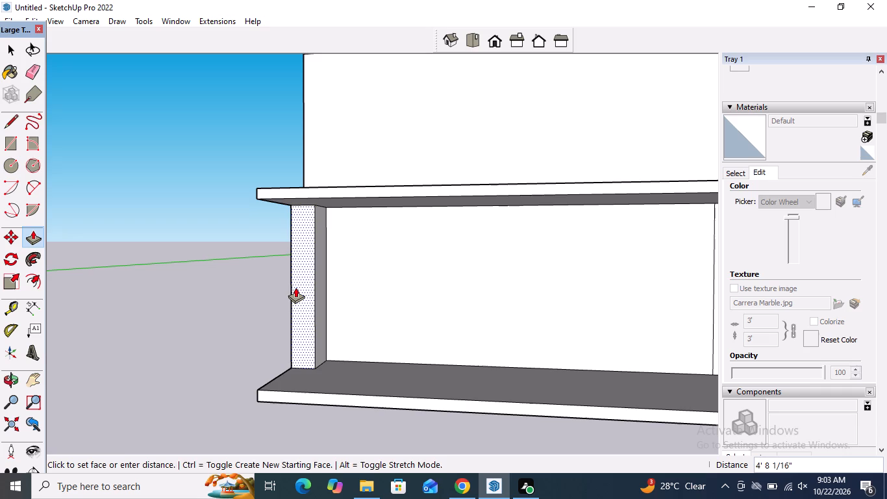
left_click(295, 287)
Push the central panel of the lower block's divided long face inward by about 3' 6 5/8".
left_click(390, 311)
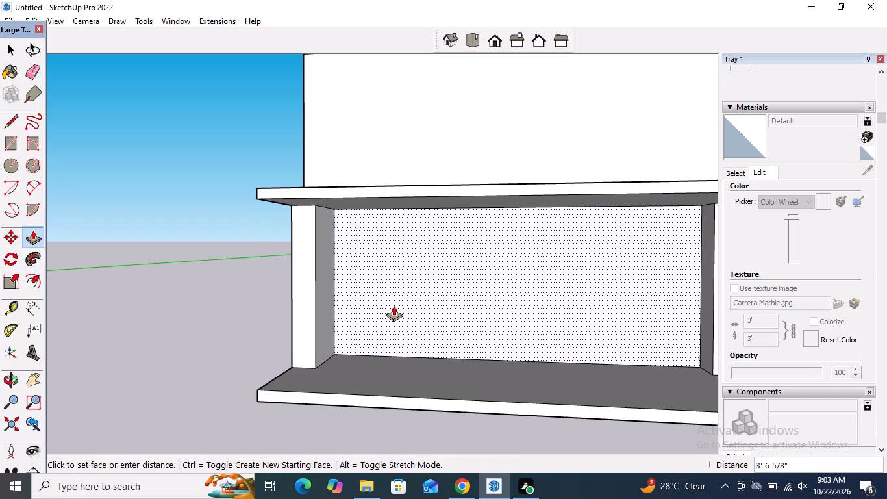
left_click(394, 305)
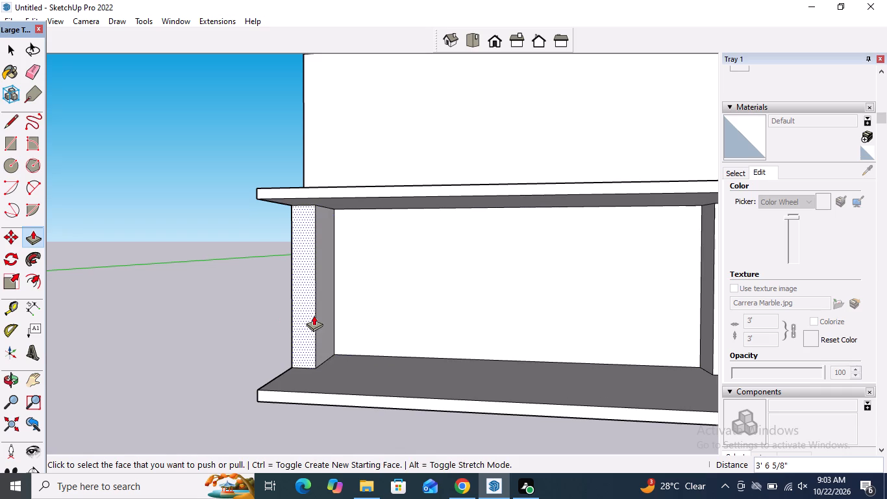
Push the pier at the negative red end of the lower facade back inward by about 3' 10 3/16".
left_click(310, 312)
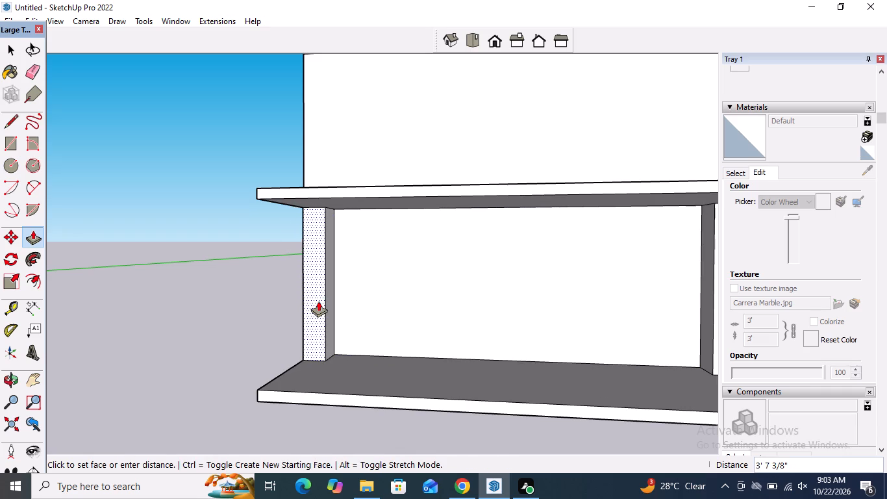
left_click(318, 301)
Pull the narrow strip at the positive red end of the lower facade outward by about 5", flush with the opposite pier.
scroll(315, 311, "down", 2)
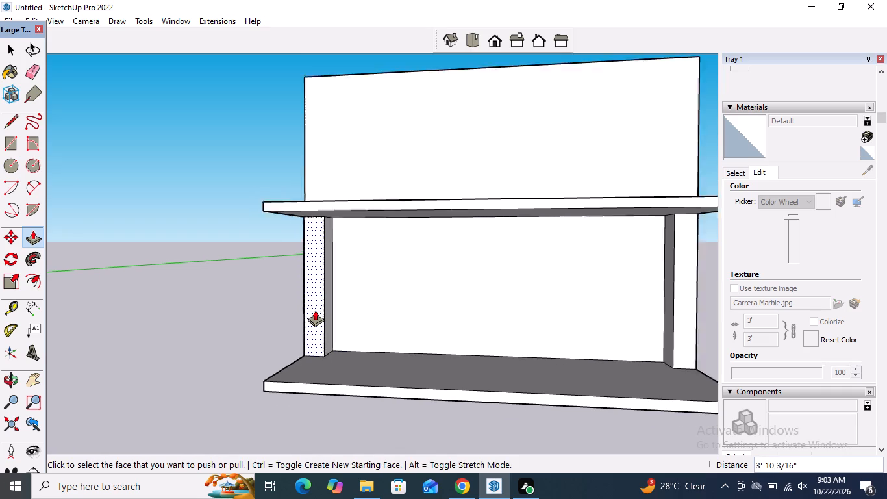
scroll(315, 310, "down", 1)
middle_click_drag(315, 310, 468, 314)
middle_click_drag(435, 318, 413, 321)
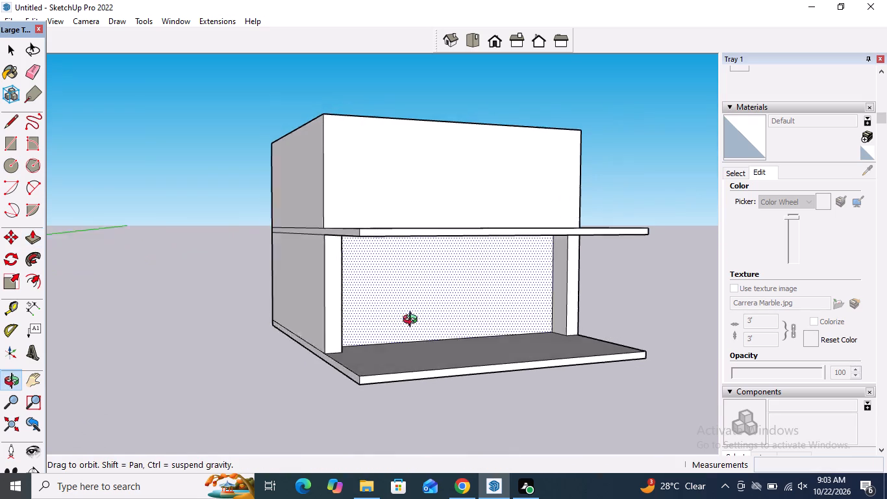
middle_click_drag(413, 321, 296, 324)
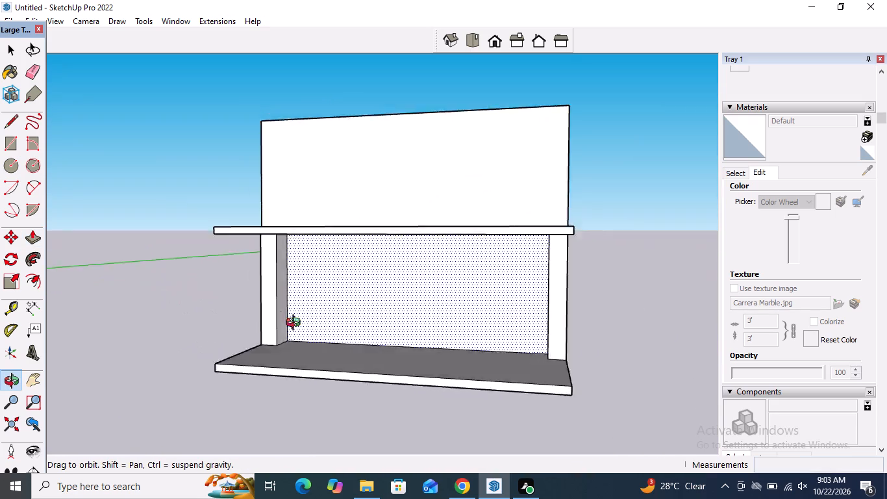
middle_click_drag(296, 324, 345, 338)
left_click(574, 324)
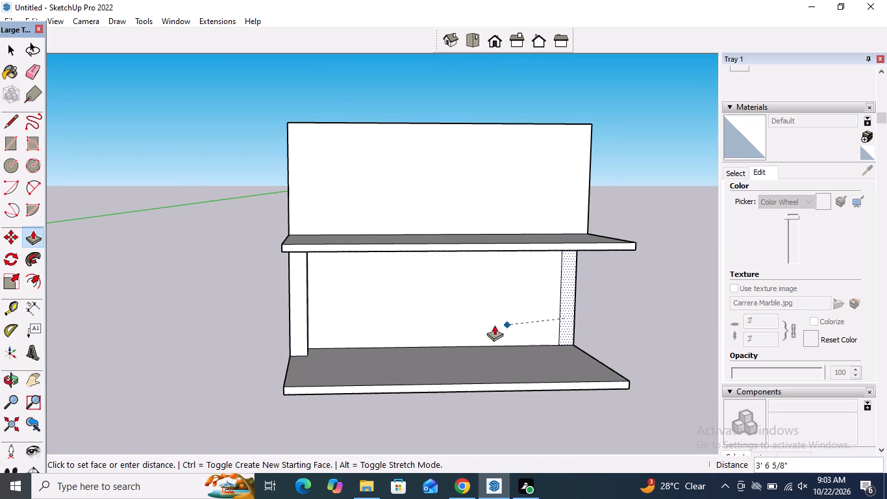
left_click(305, 326)
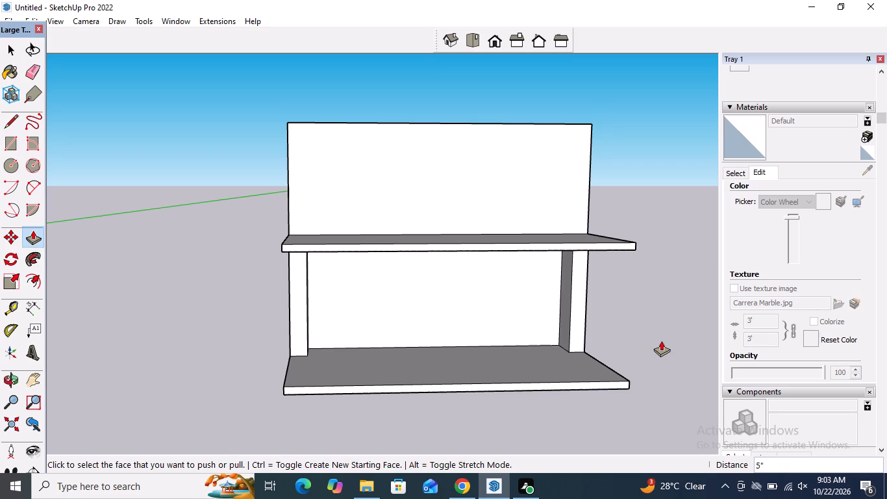
key("space")
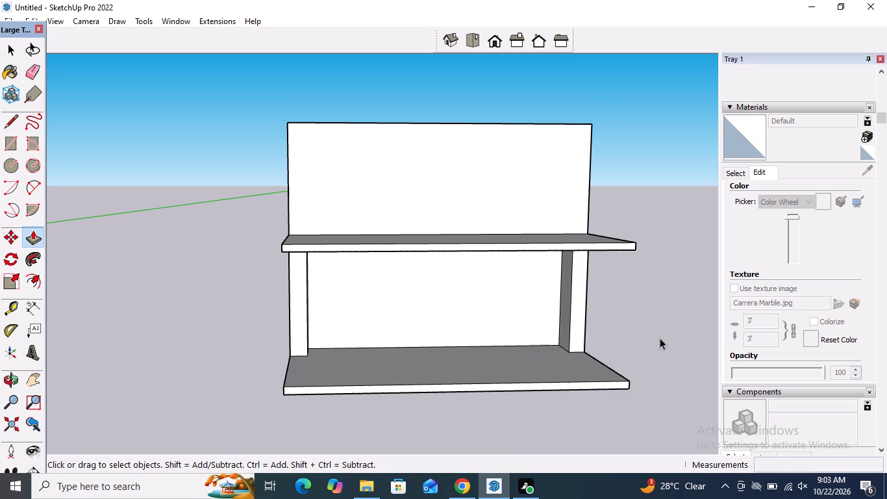
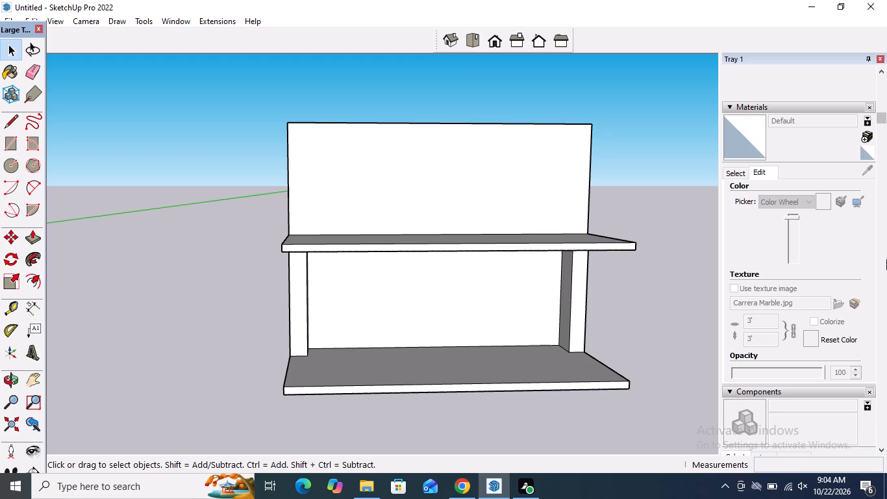
Draw a vertical line about 15' 10 3/4" long down the recessed central panel, dividing it into a wider and a narrower section.
middle_click_drag(495, 274, 481, 205)
scroll(482, 239, "up", 3)
middle_click_drag(482, 239, 462, 275)
scroll(462, 288, "up", 1)
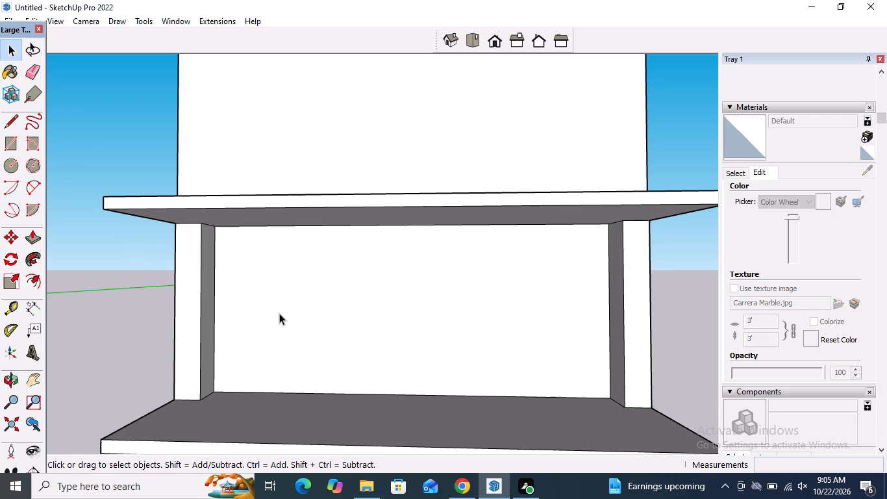
left_click(9, 125)
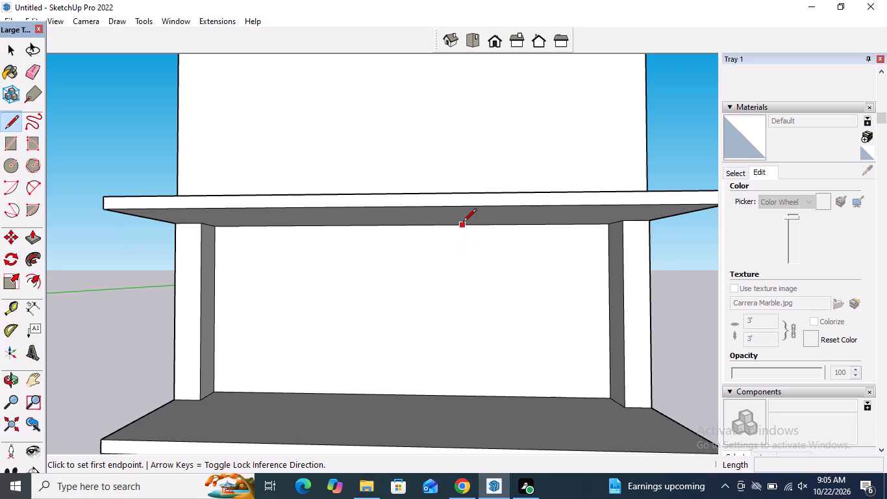
left_click_drag(463, 223, 461, 230)
left_click(464, 394)
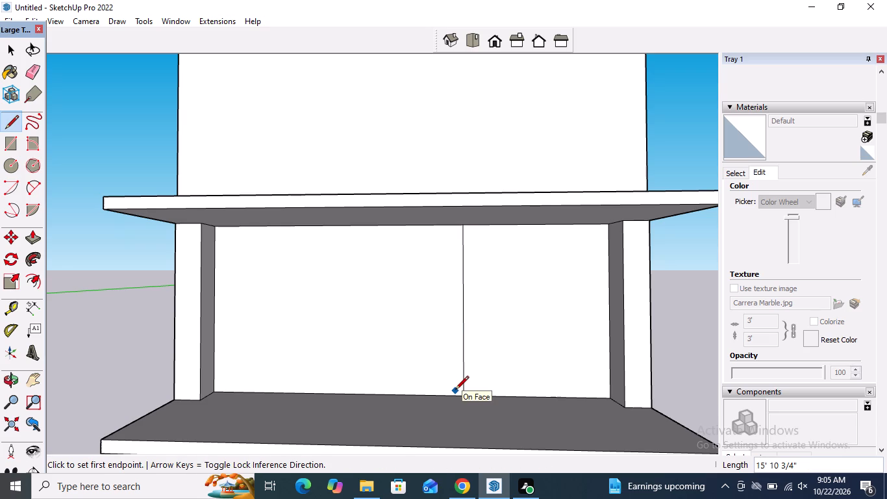
Draw two tall floor-standing rectangles on the wider section, about 13' 4 3/4" by 5' 11" and 13' 4 1/2" by 8' 7 5/8".
left_click(5, 138)
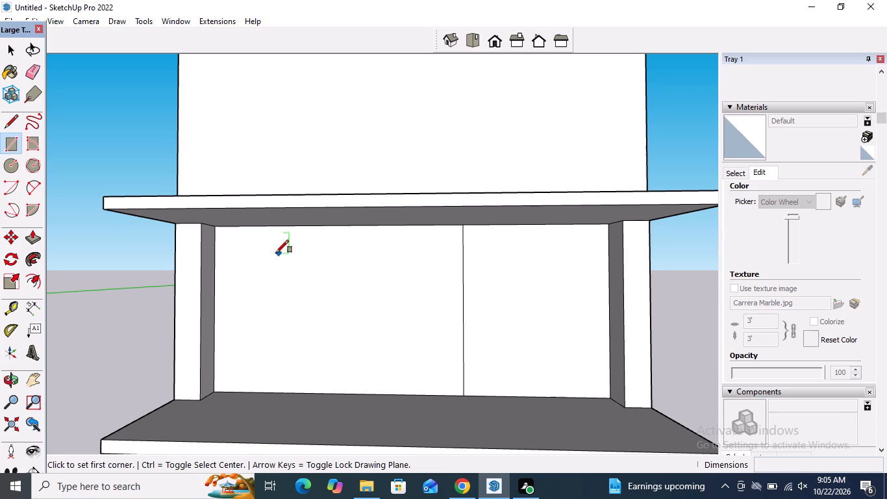
left_click_drag(255, 252, 269, 261)
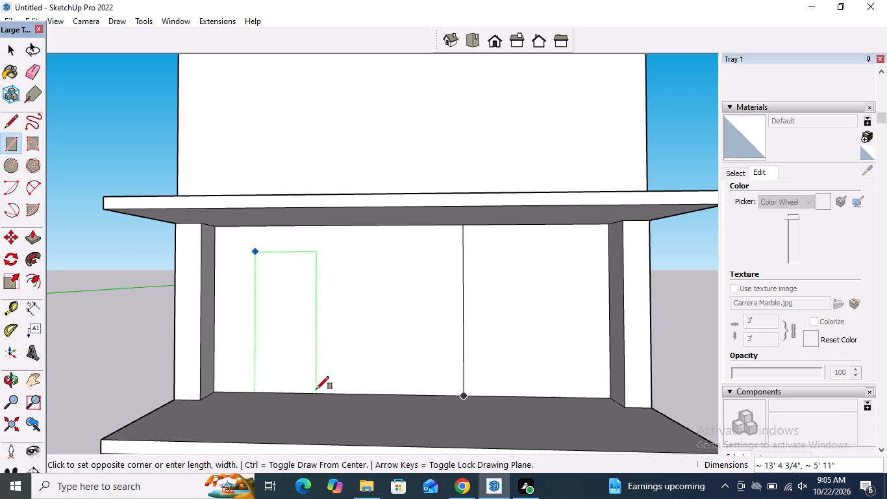
left_click(316, 389)
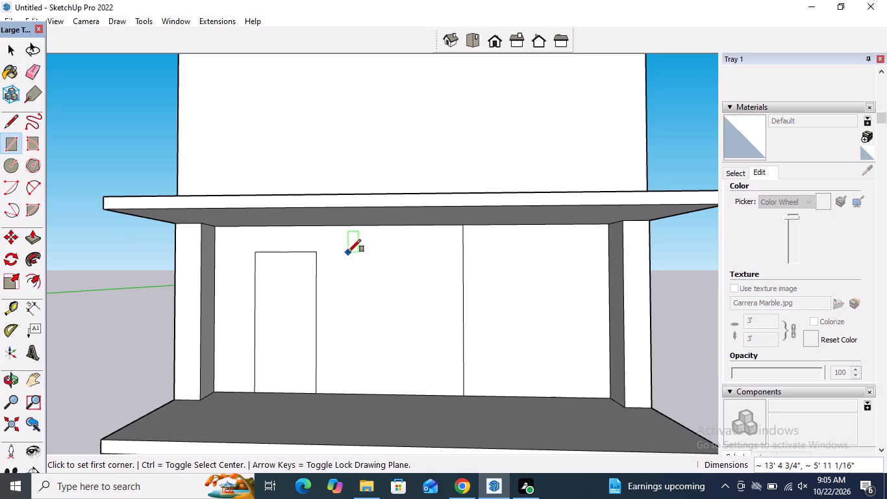
left_click(348, 252)
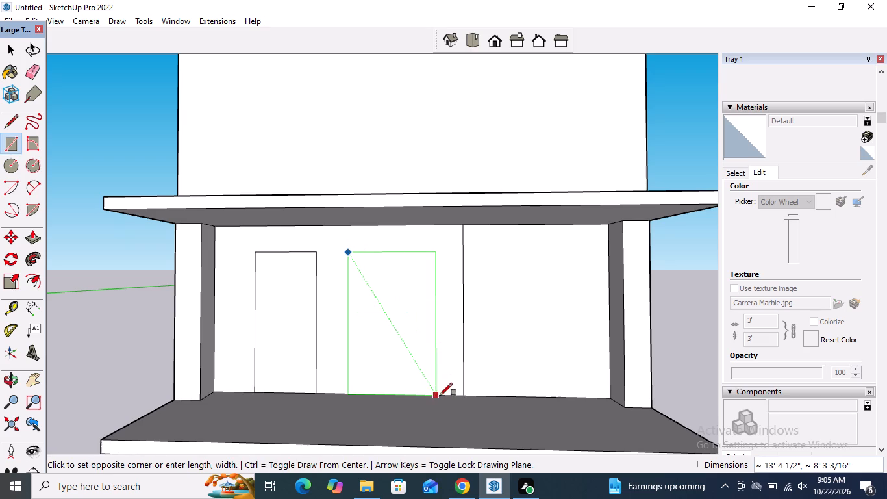
left_click(440, 396)
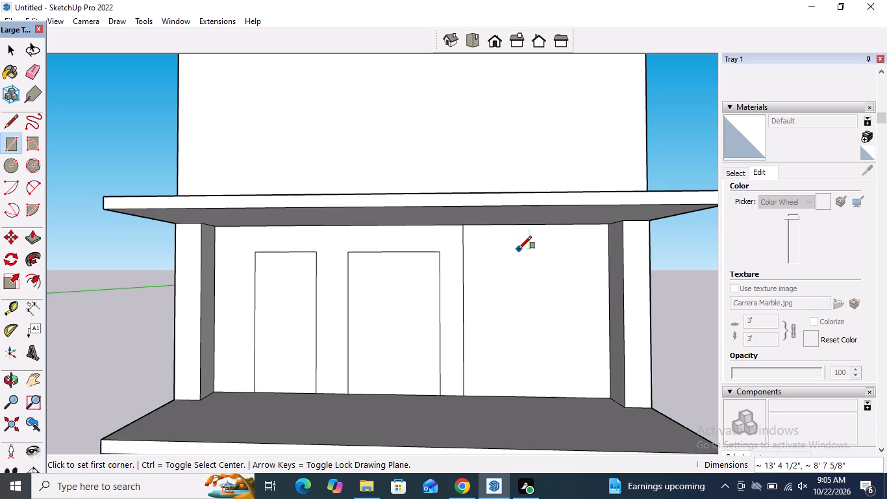
Draw a rectangle about 10' 3" by 3' 2 3/8" along the top edge of the narrower section, just under the slab.
scroll(519, 249, "up", 1)
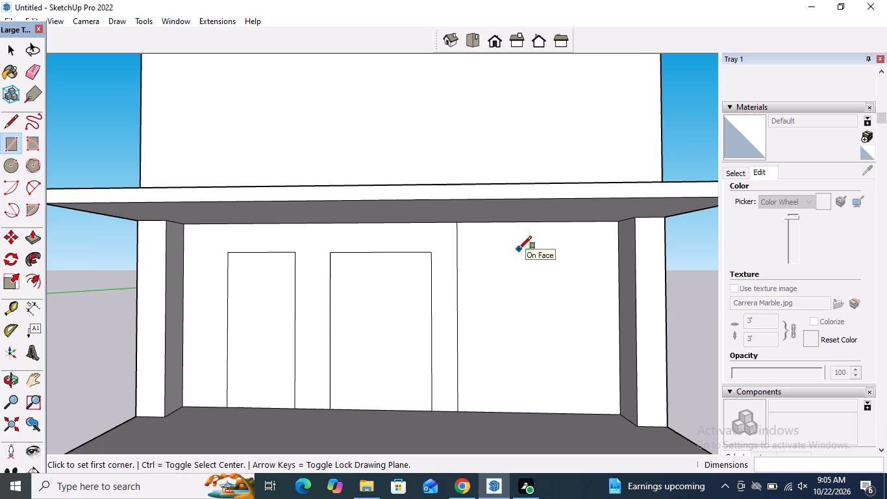
scroll(519, 249, "up", 1)
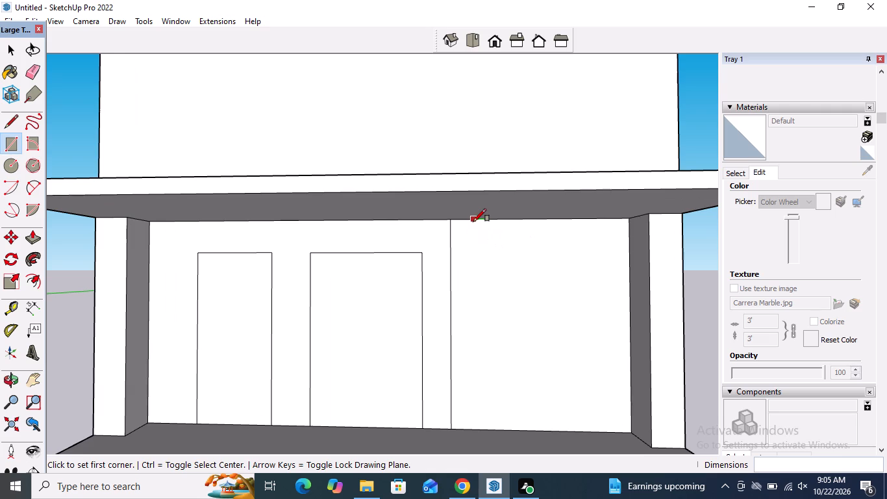
left_click(473, 221)
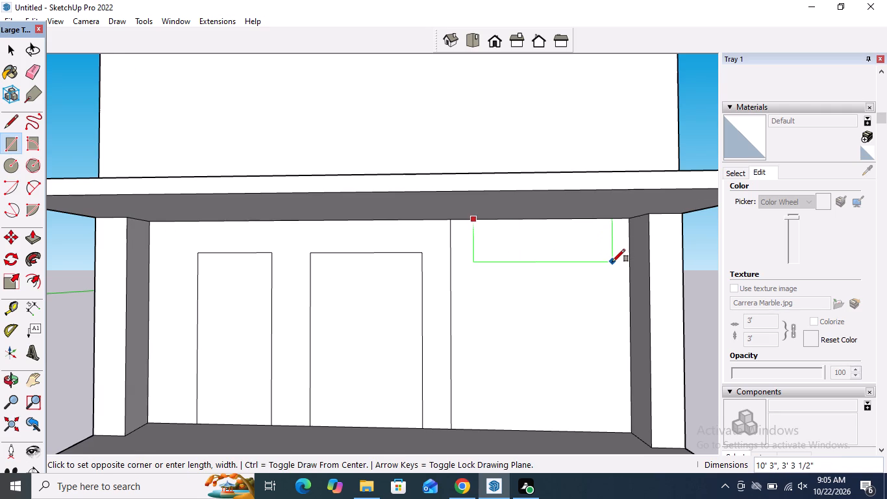
left_click(612, 261)
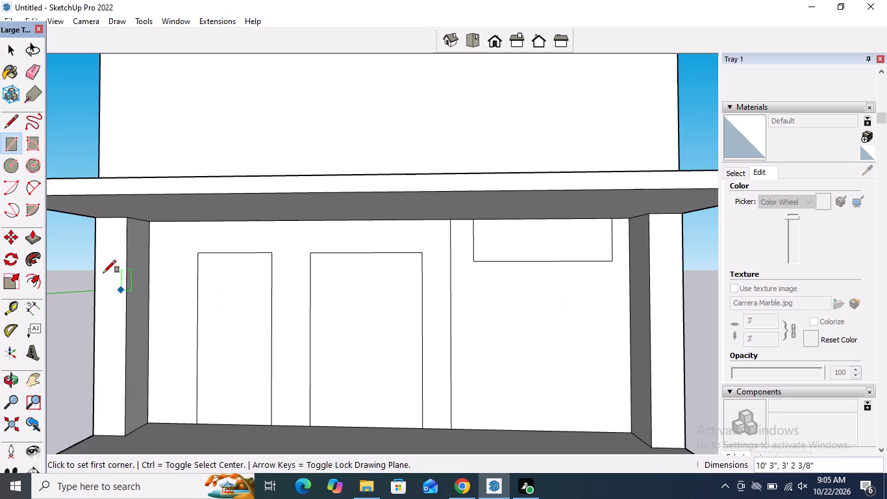
Offset the outline of the high horizontal rectangle inward by about 2 3/8" to form a frame.
left_click(37, 283)
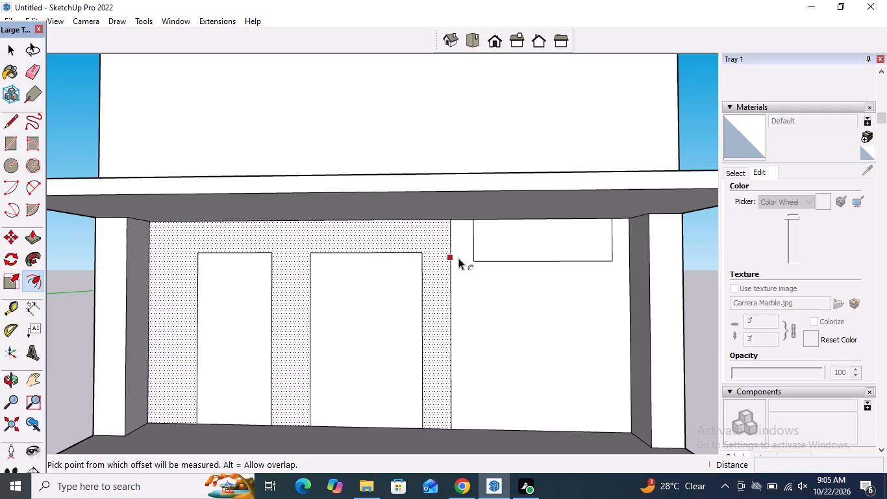
left_click(484, 251)
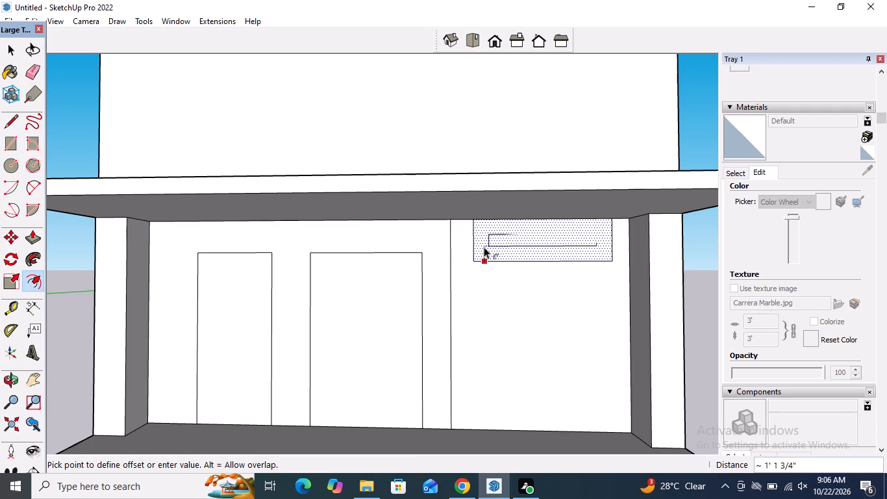
scroll(482, 253, "up", 3)
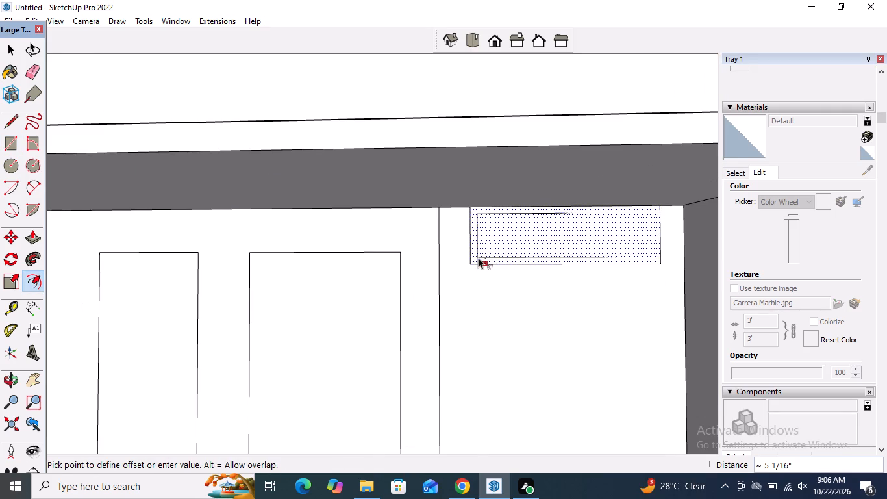
scroll(478, 257, "up", 4)
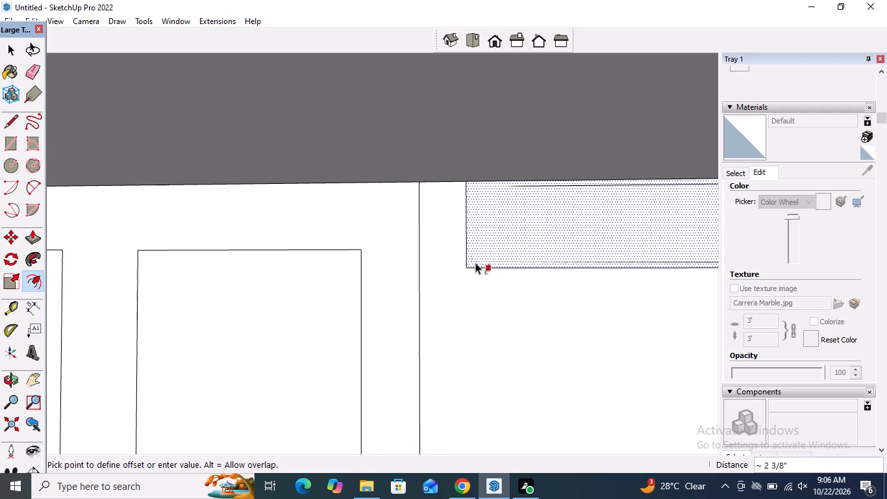
left_click(475, 262)
scroll(459, 283, "down", 5)
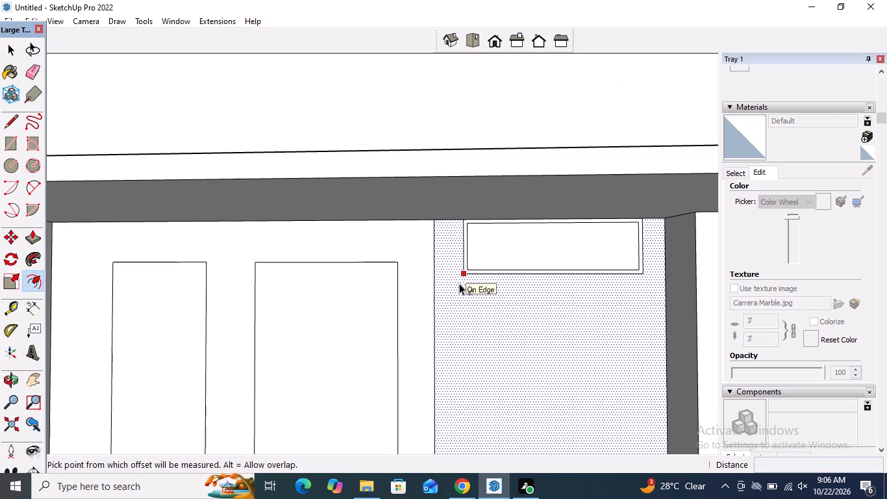
scroll(459, 283, "down", 1)
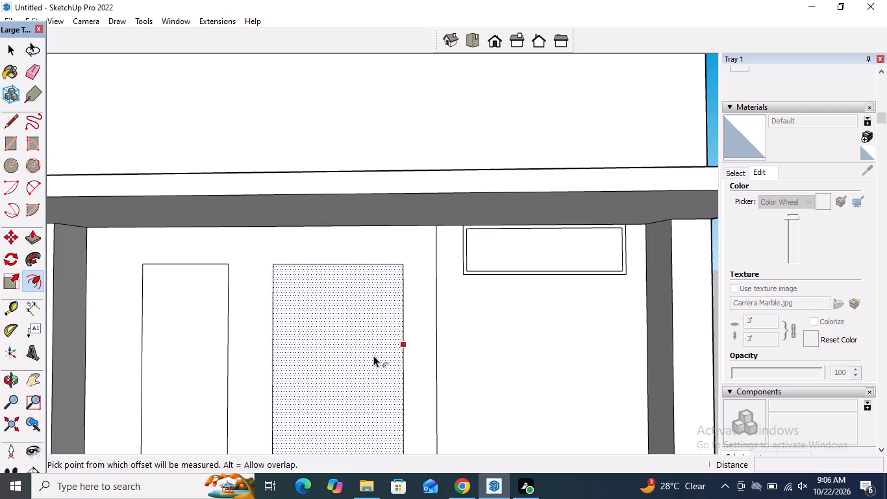
Offset the outlines of both tall rectangles inward by about 3 15/16" to form door frames.
left_click(175, 333)
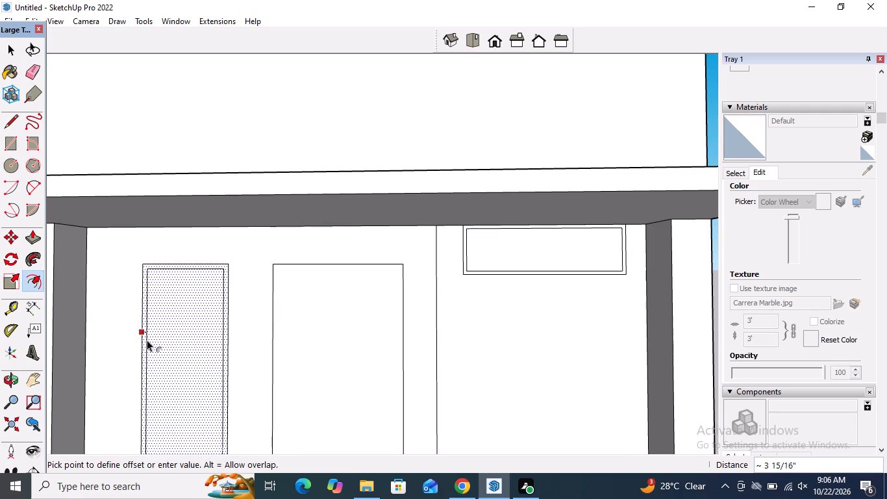
left_click(147, 340)
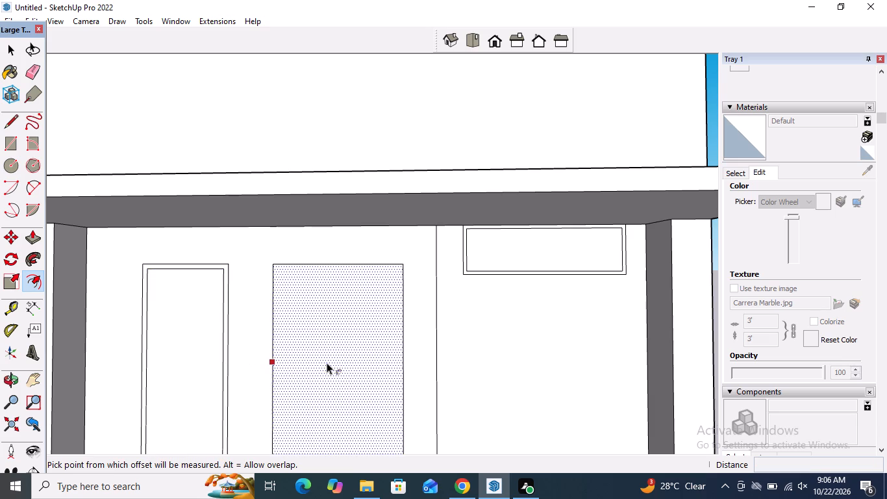
double_click(327, 363)
scroll(310, 253, "down", 5)
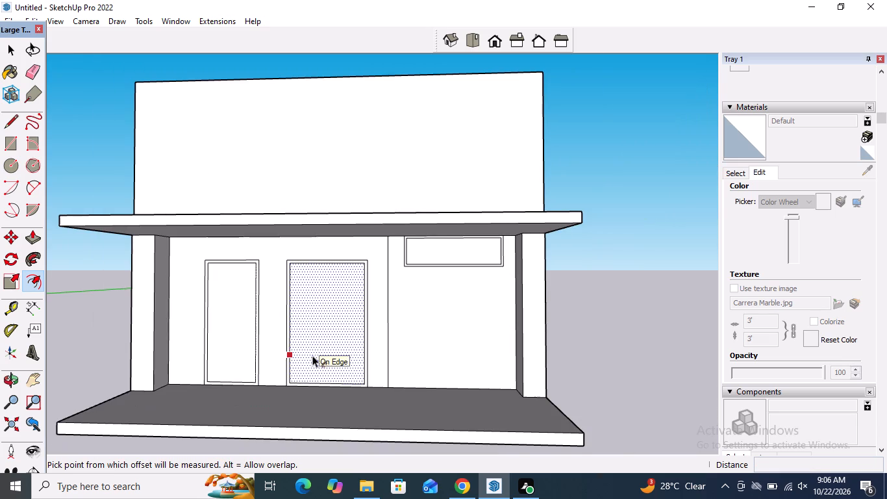
key("space")
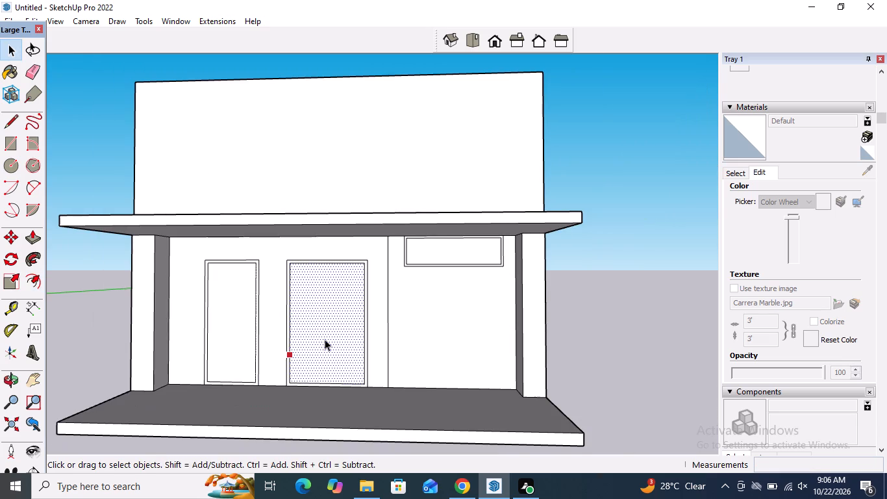
middle_click_drag(325, 339, 346, 339)
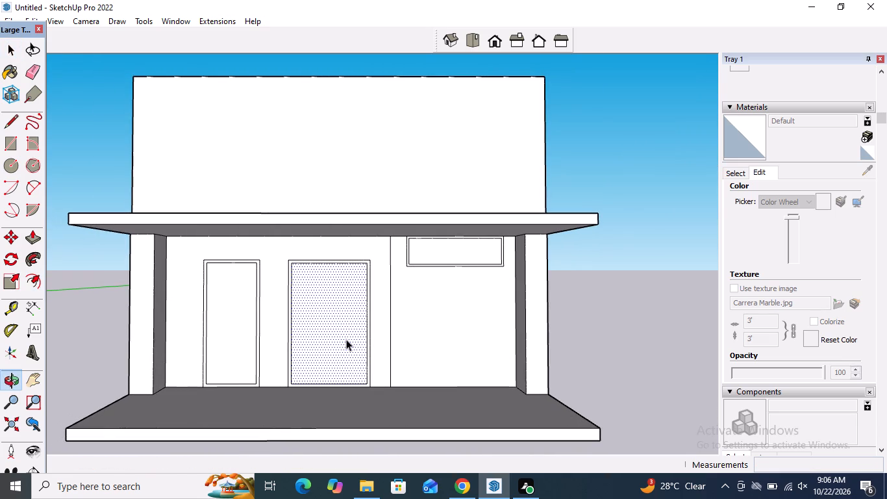
key("space")
left_click(563, 311)
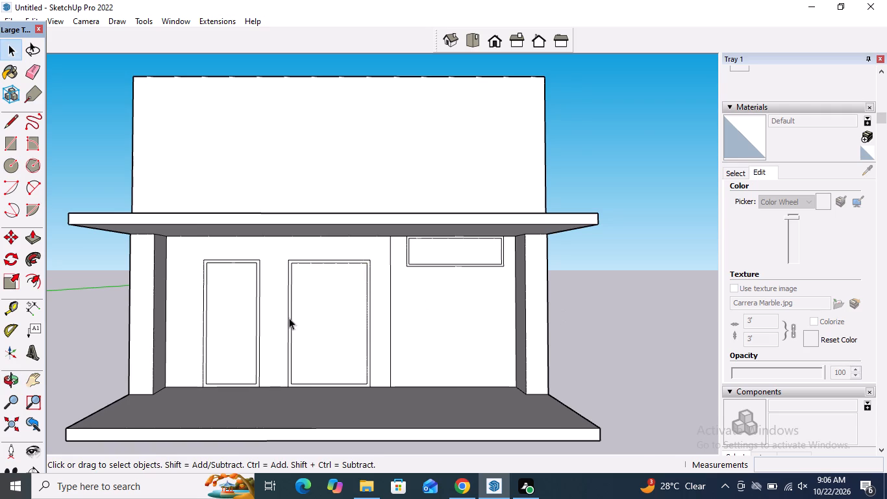
Draw a horizontal line about 6' 9 3/8" from the dividing line and a slanted line about 11' 3 5/8" down to the floor edge.
scroll(325, 324, "up", 1)
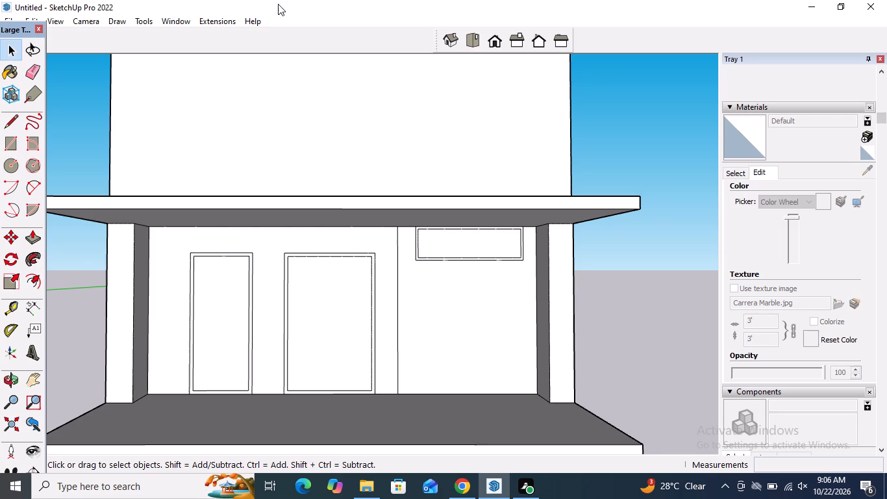
left_click(6, 127)
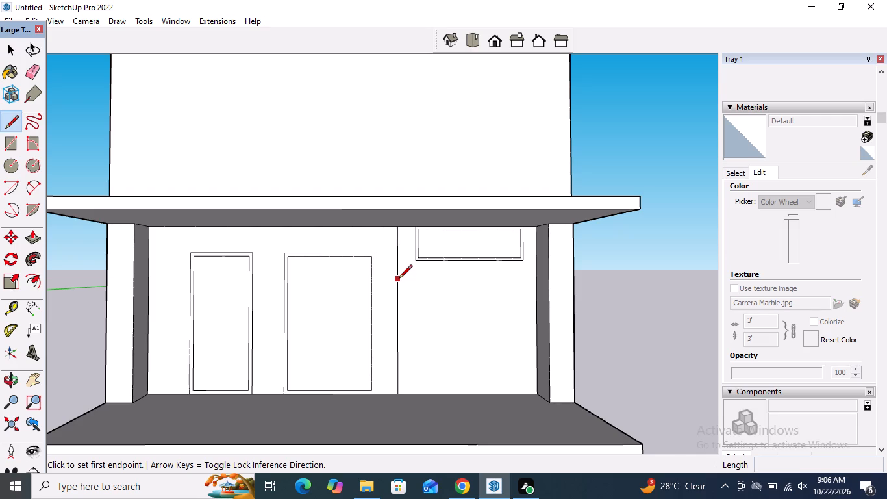
left_click(399, 279)
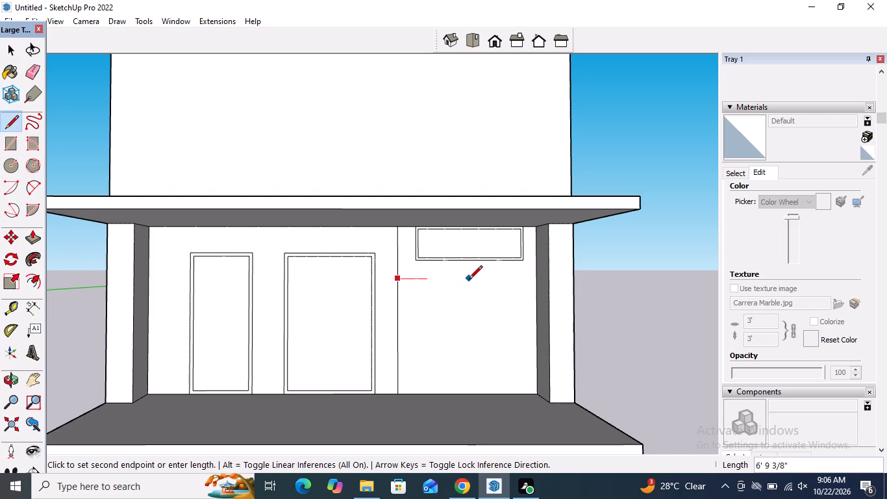
left_click(469, 280)
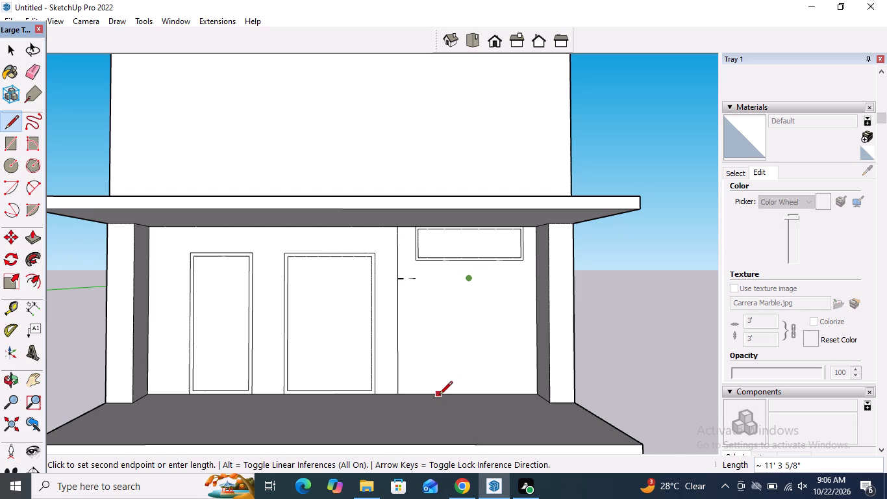
left_click(439, 396)
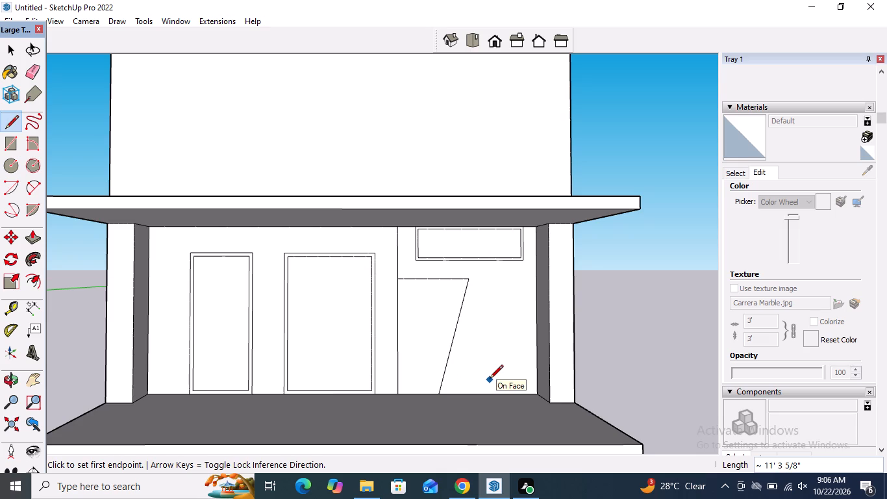
key("space")
Push the slant-sided face beside the dividing line inward by about 4' 7 3/4".
left_click(29, 245)
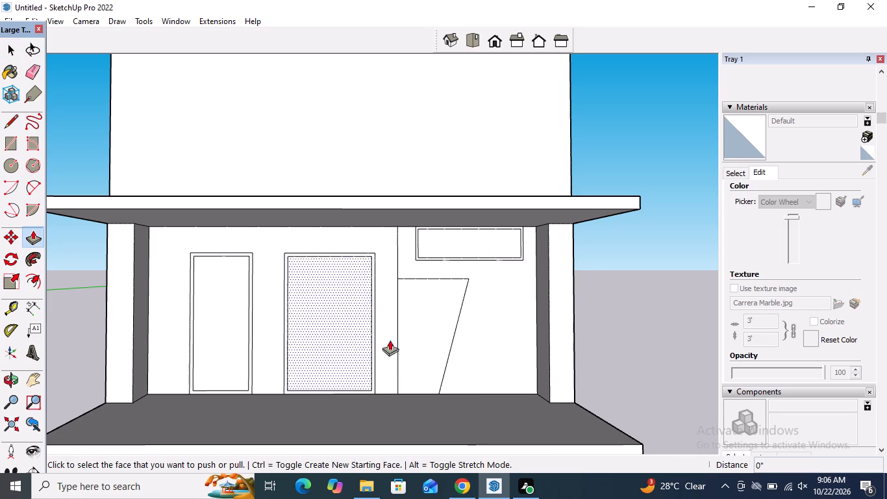
left_click(419, 328)
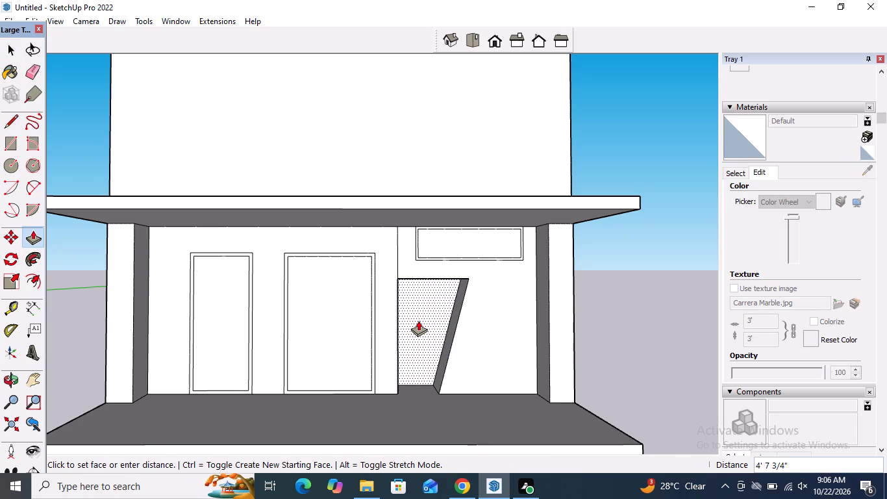
left_click(418, 320)
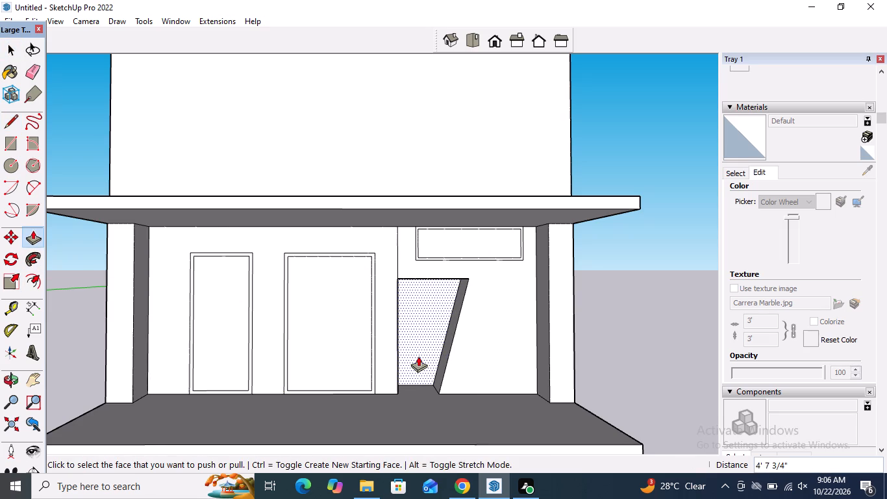
Divide the narrow door's inner panel with a horizontal line about 5' 3 1/4" long near its top and a vertical centre line about 10' 8 7/16" below it.
left_click(18, 121)
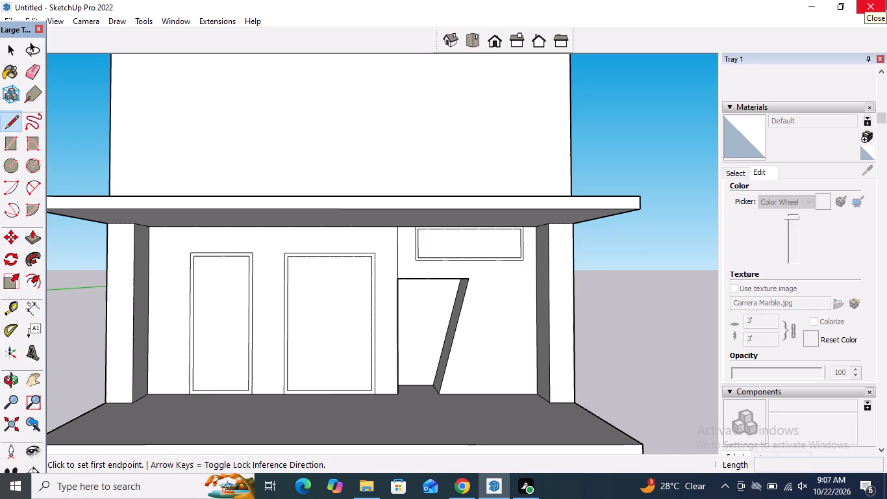
scroll(210, 277, "up", 2)
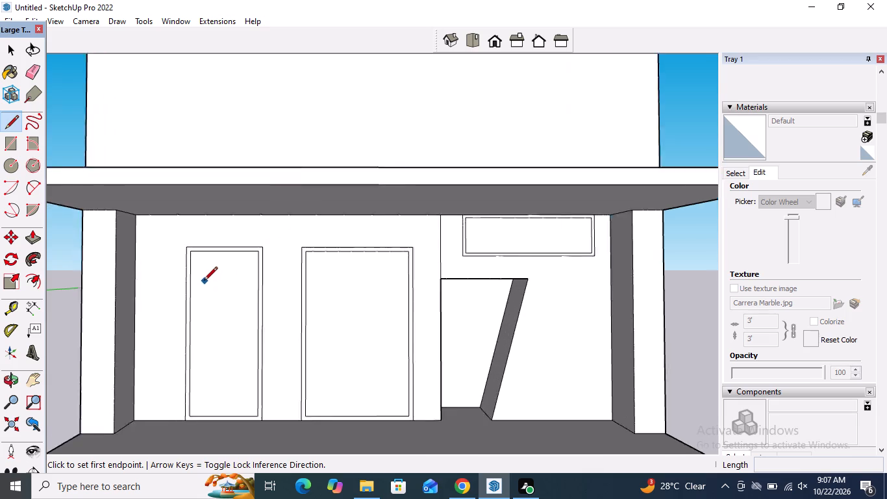
scroll(204, 281, "up", 2)
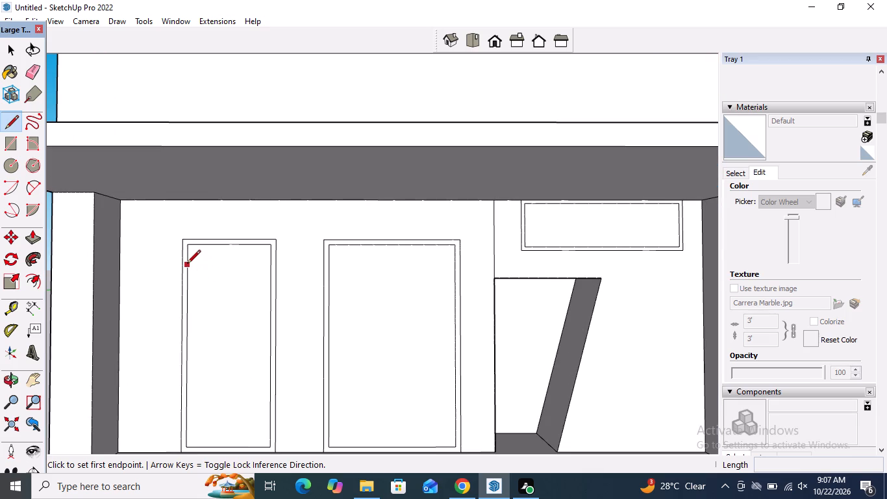
left_click(186, 277)
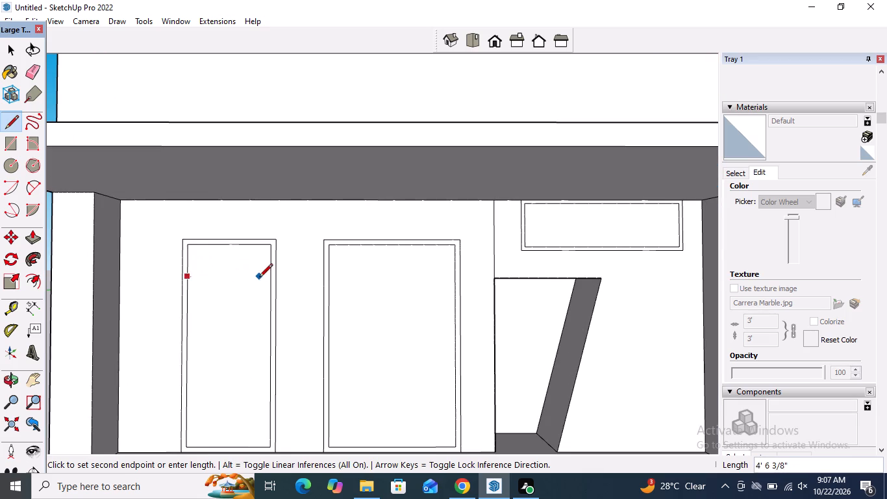
left_click(271, 278)
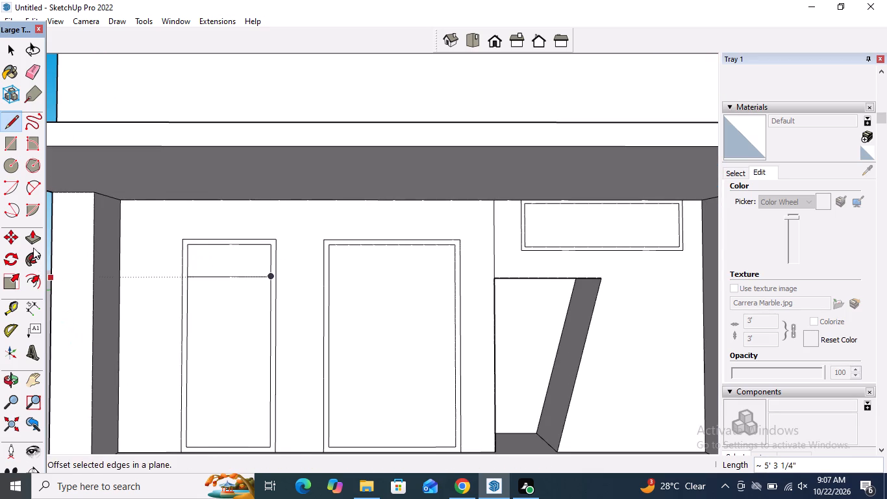
left_click(13, 124)
left_click_drag(231, 279, 230, 295)
scroll(234, 380, "down", 4)
left_click(231, 426)
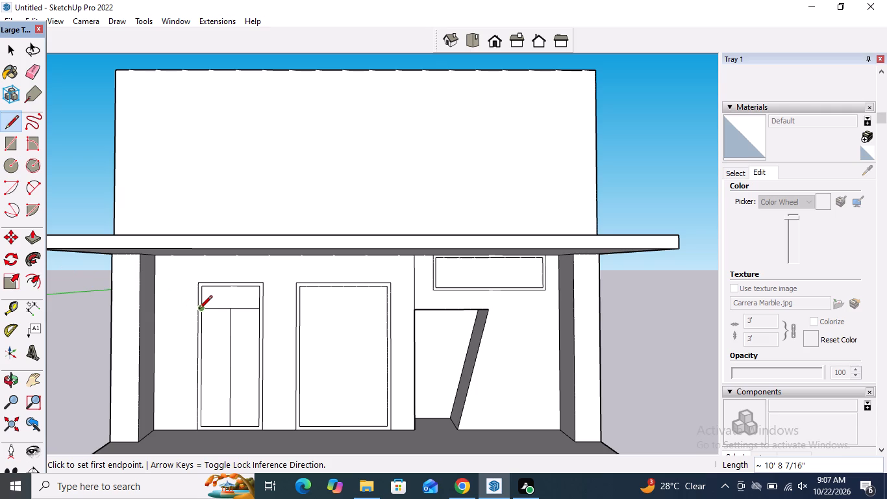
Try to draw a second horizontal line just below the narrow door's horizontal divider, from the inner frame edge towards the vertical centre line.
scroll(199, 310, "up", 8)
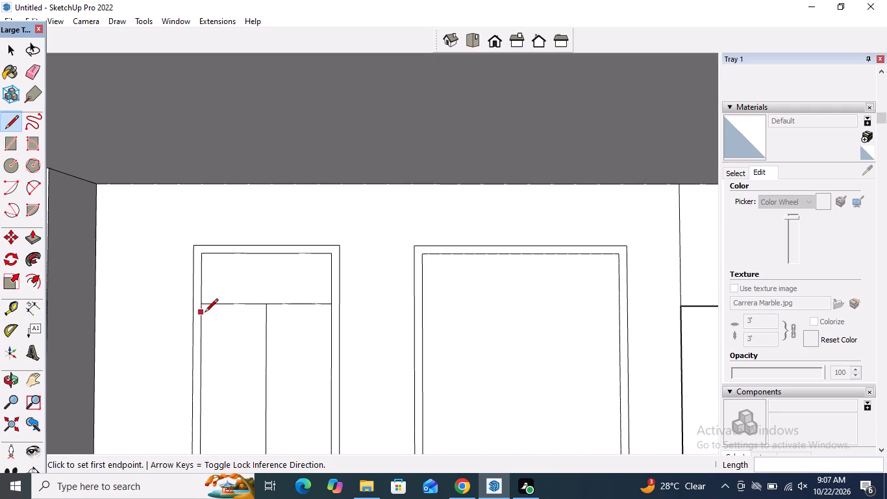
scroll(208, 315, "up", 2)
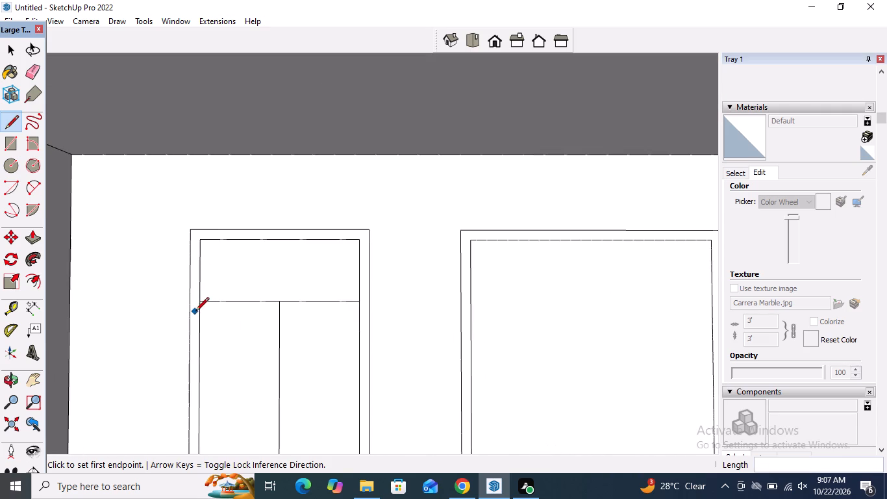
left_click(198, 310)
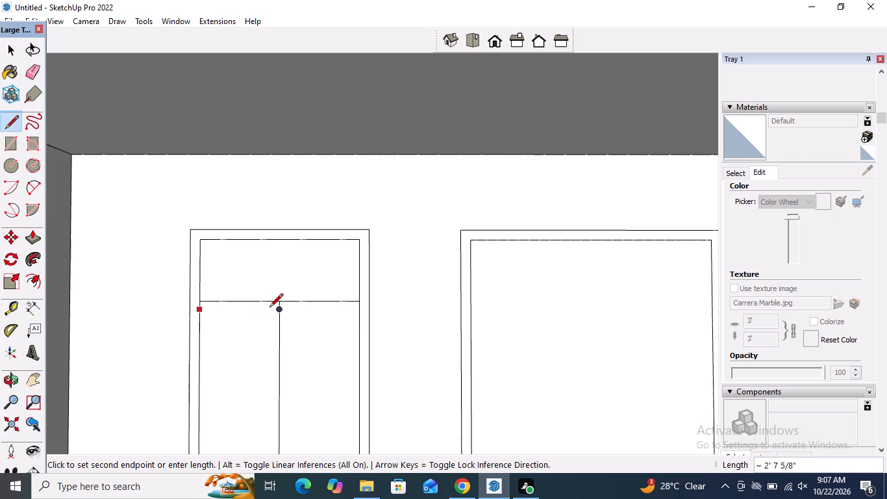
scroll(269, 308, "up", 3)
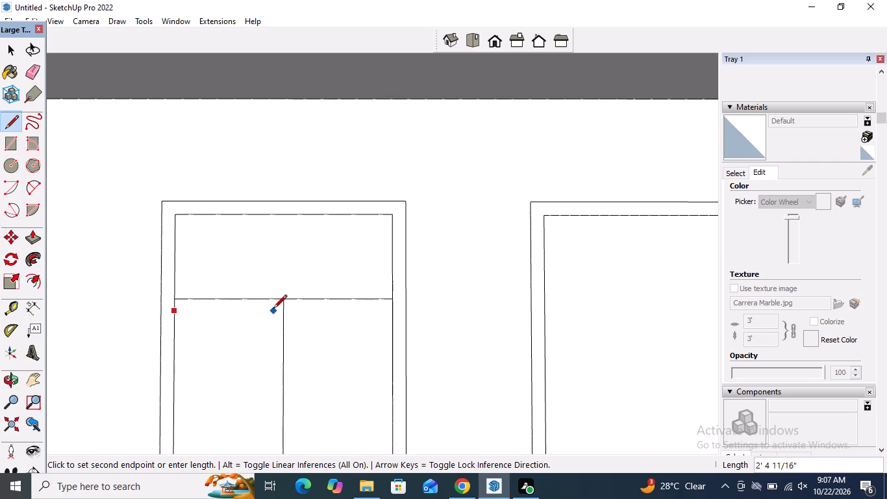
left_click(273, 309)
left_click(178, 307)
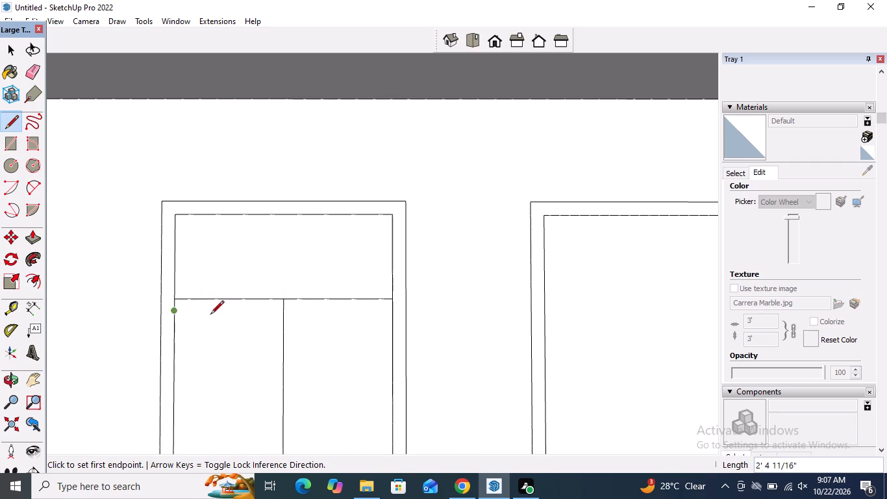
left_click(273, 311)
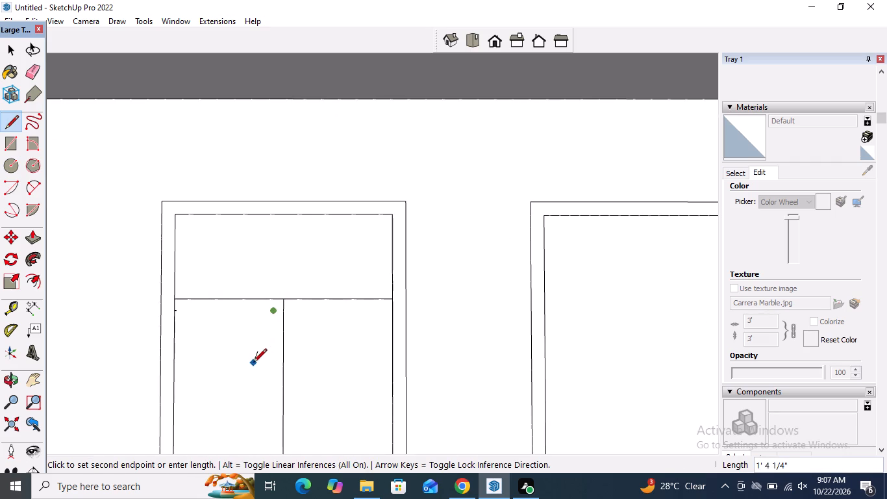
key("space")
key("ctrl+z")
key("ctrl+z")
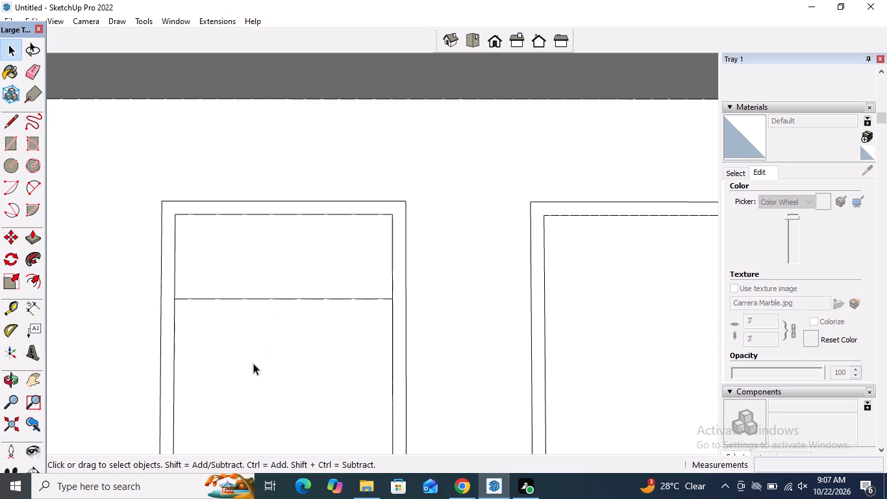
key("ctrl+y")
Copy both halves of the narrow door's horizontal divider about 3 1/2" downward to form a transom bar.
scroll(253, 359, "down", 11)
middle_click_drag(312, 216, 305, 298)
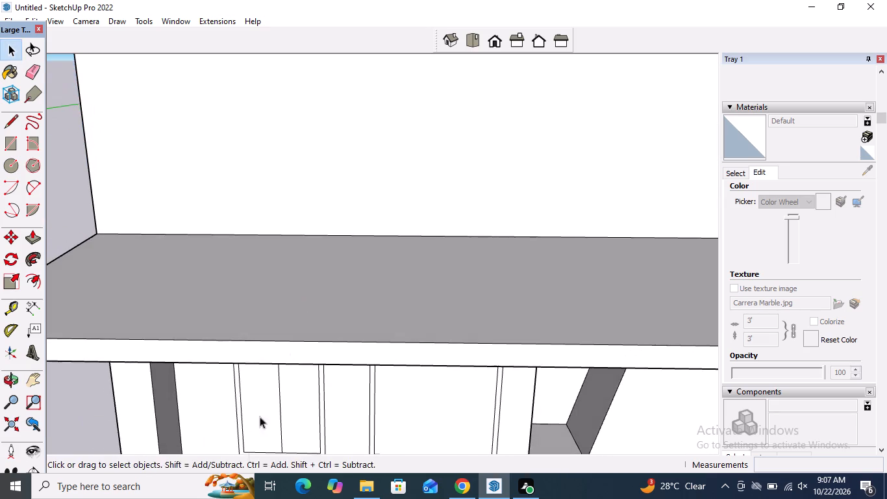
middle_click_drag(245, 434, 255, 328)
scroll(239, 259, "up", 2)
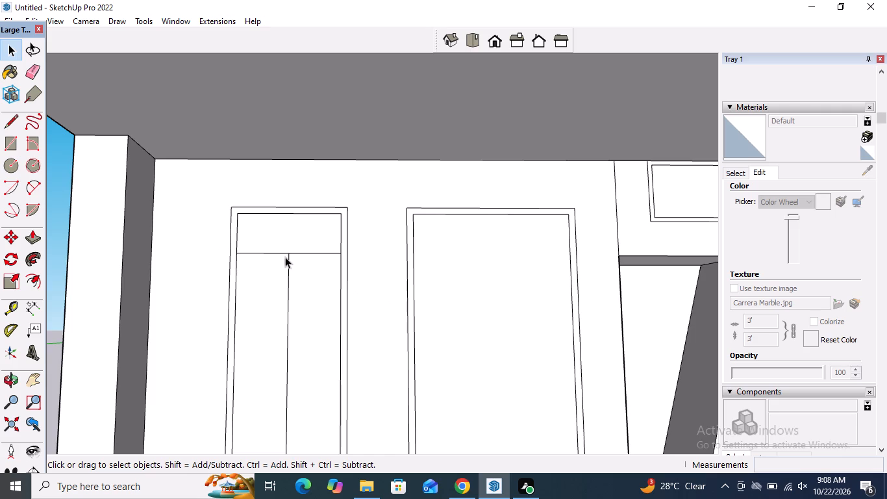
left_click_drag(265, 252, 265, 259)
left_click(305, 253)
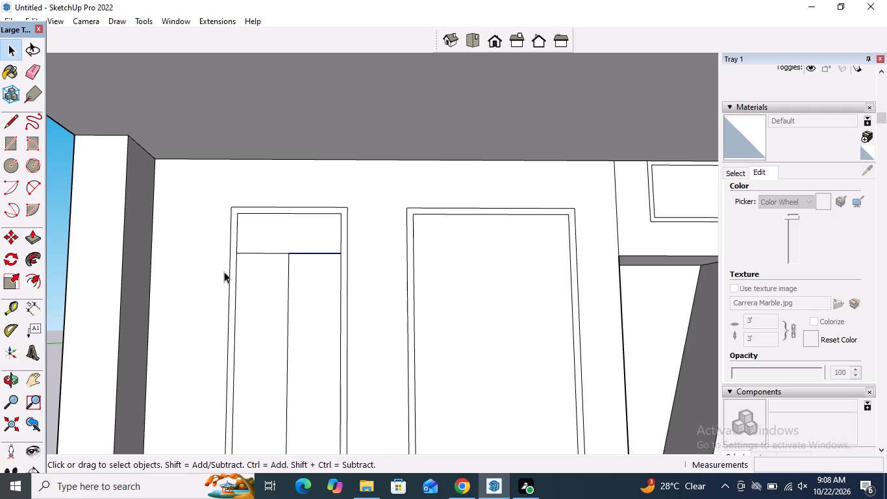
left_click(275, 254, "ctrl")
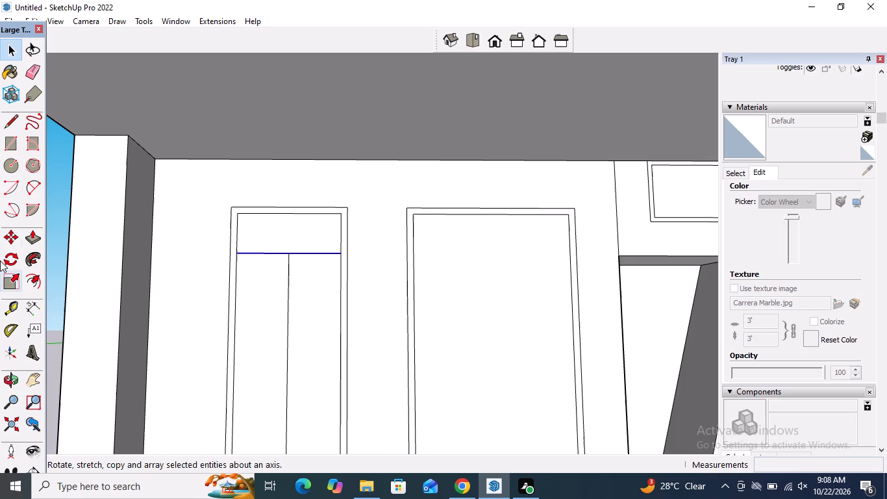
left_click(18, 236)
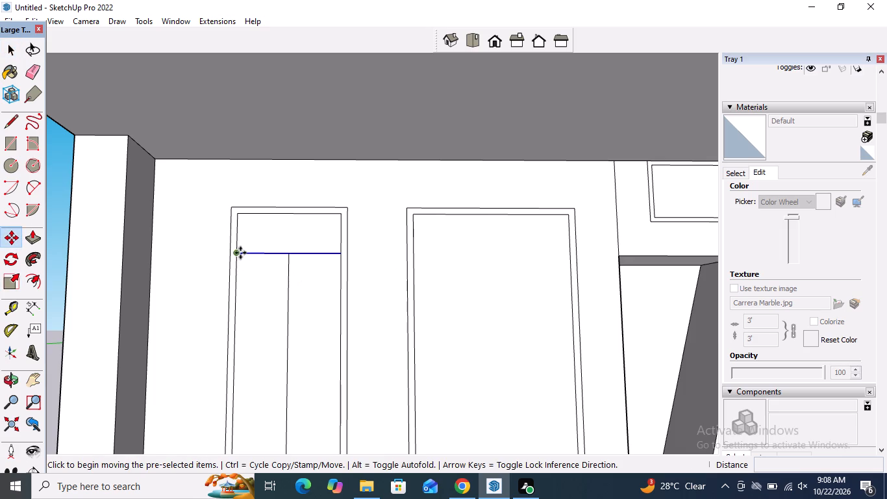
left_click(237, 252)
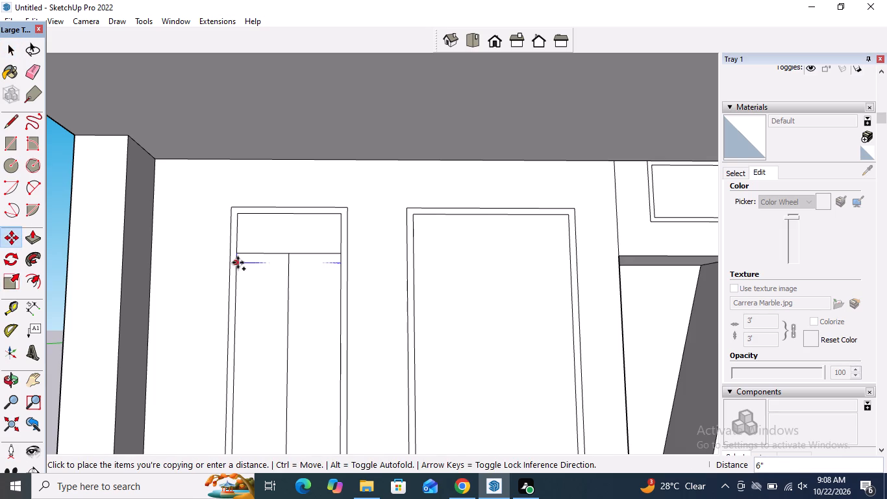
scroll(238, 262, "up", 3)
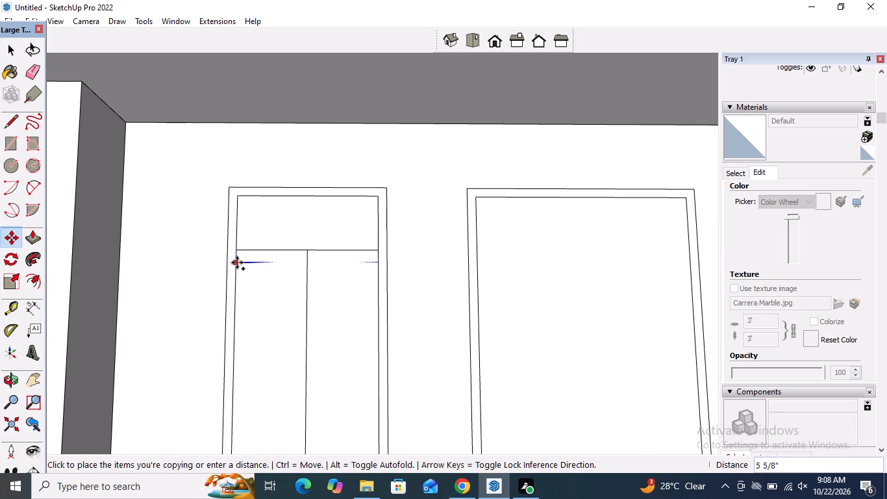
scroll(237, 262, "up", 3)
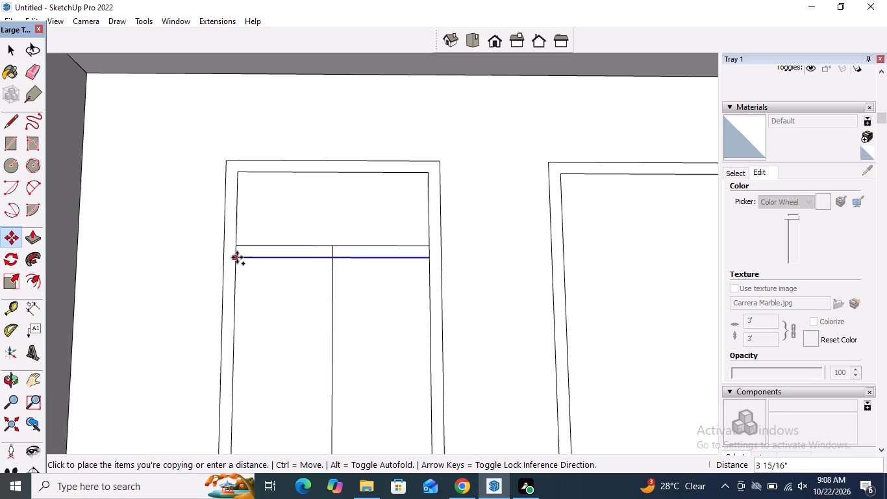
left_click(237, 256)
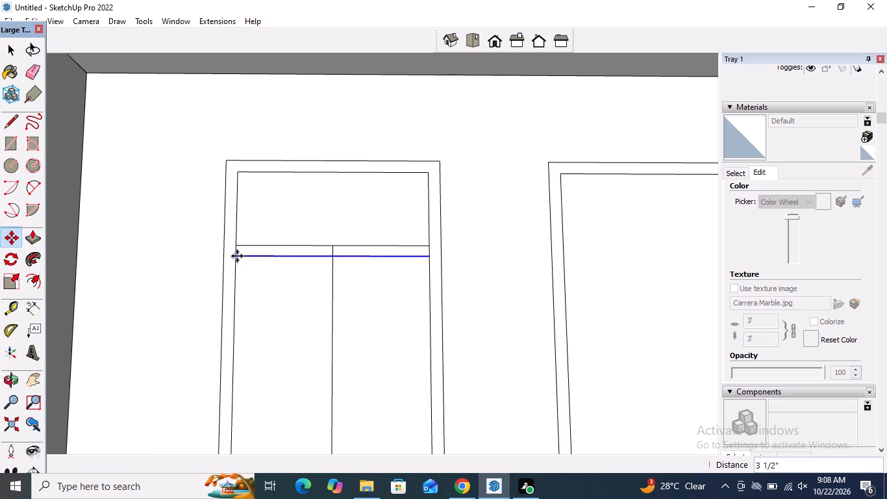
key("space")
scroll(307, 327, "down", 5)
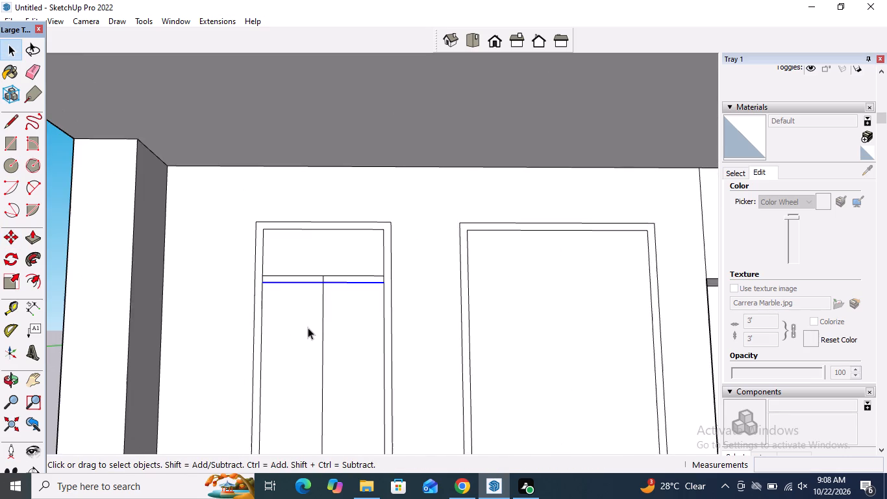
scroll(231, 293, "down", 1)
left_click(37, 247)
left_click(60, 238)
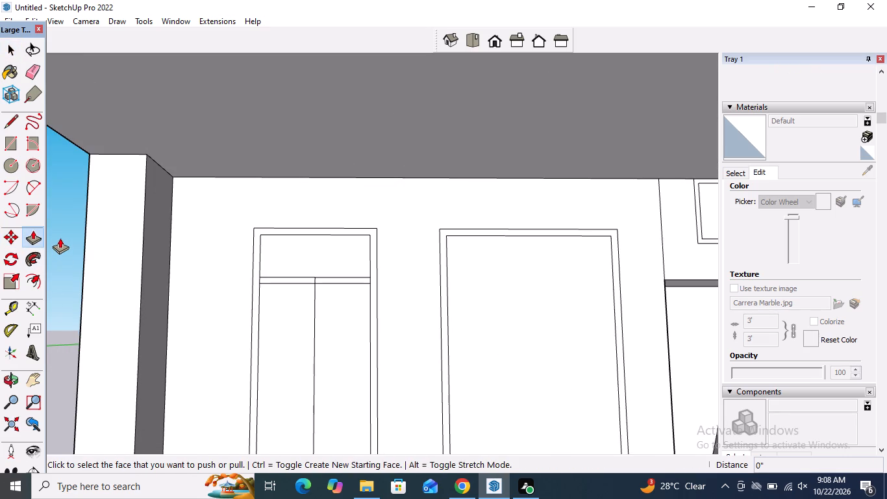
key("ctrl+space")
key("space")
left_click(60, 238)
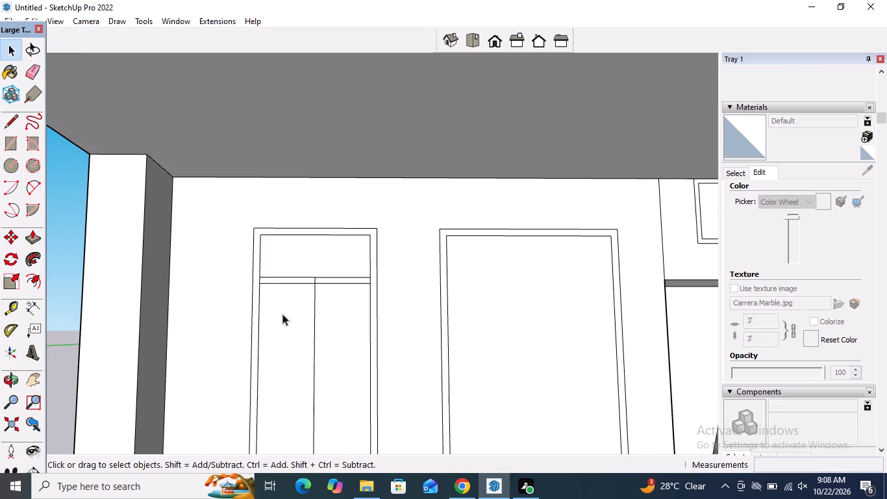
Copy the narrow door's vertical centre line about 2 15/16" to its left, and copy that line 6" to the right to form a central stile.
scroll(355, 312, "up", 3)
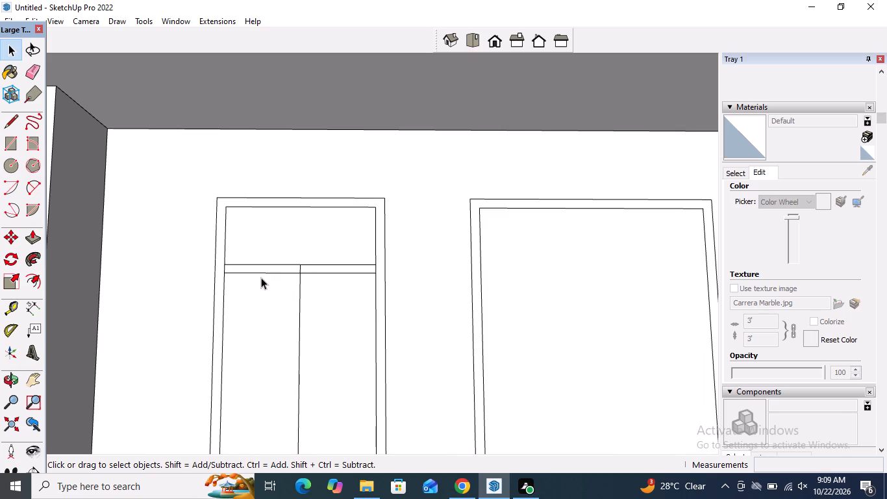
left_click(299, 294)
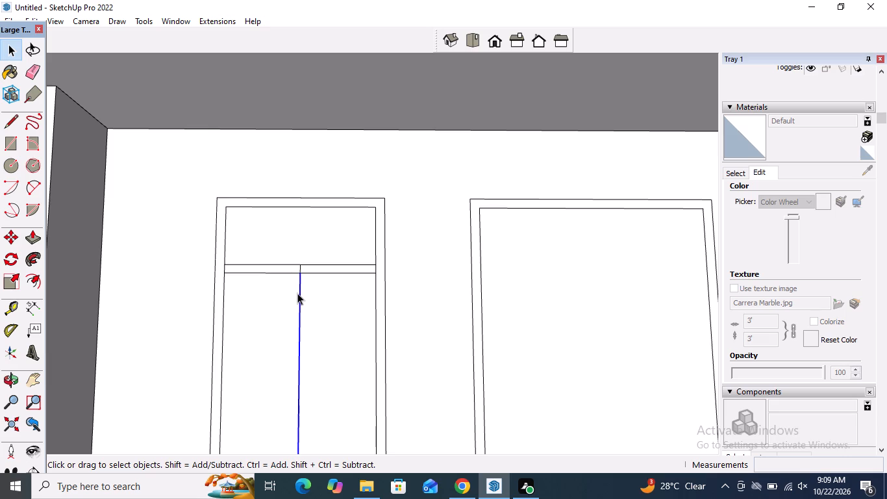
left_click(8, 235)
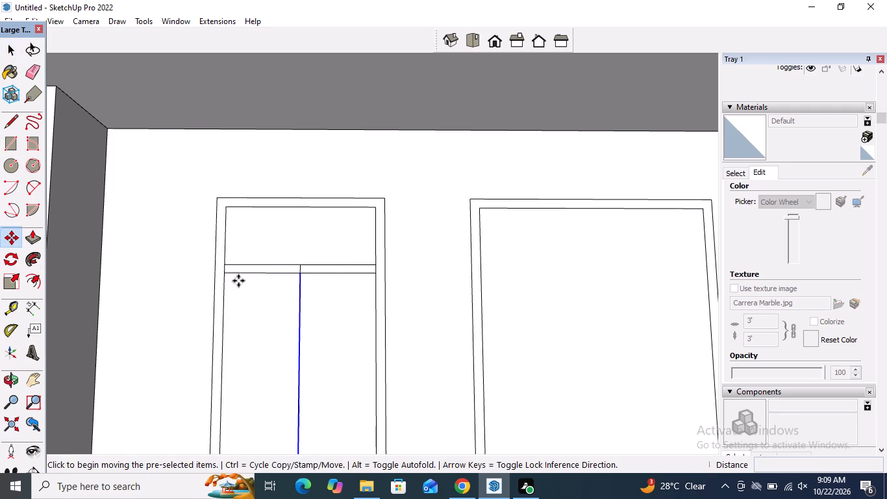
scroll(308, 266, "up", 4)
left_click(297, 277)
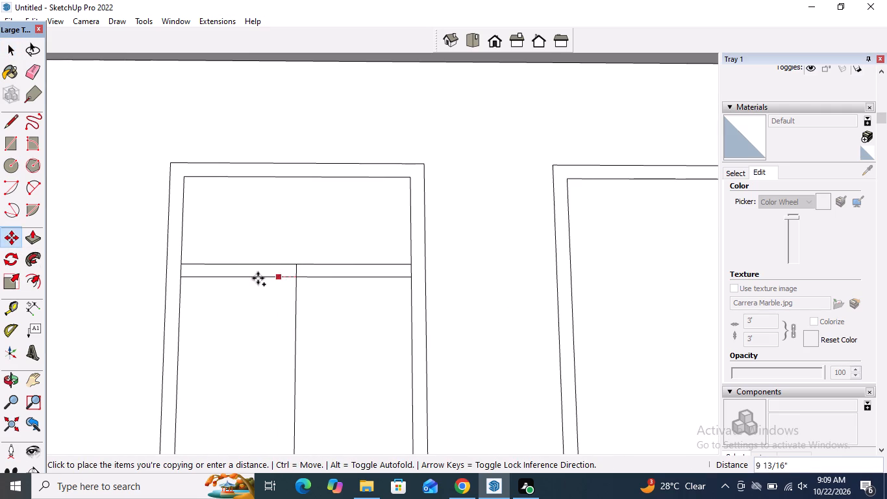
scroll(279, 271, "up", 6)
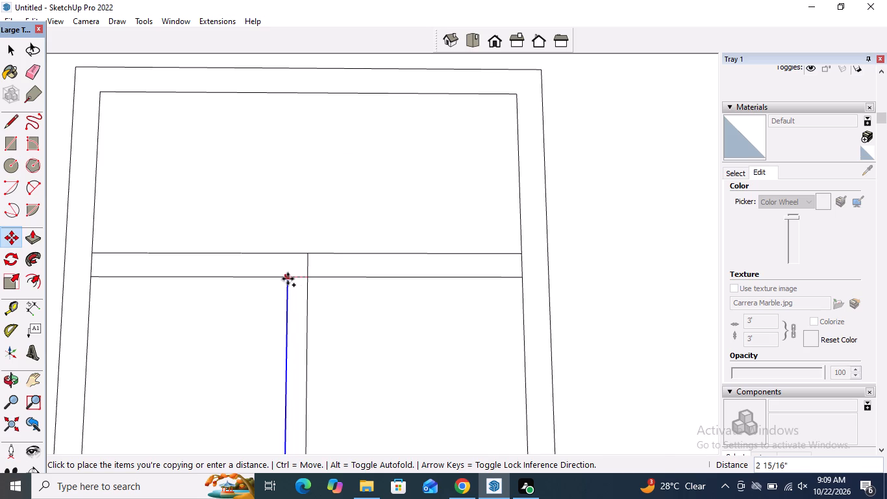
left_click(288, 279)
left_click(286, 277)
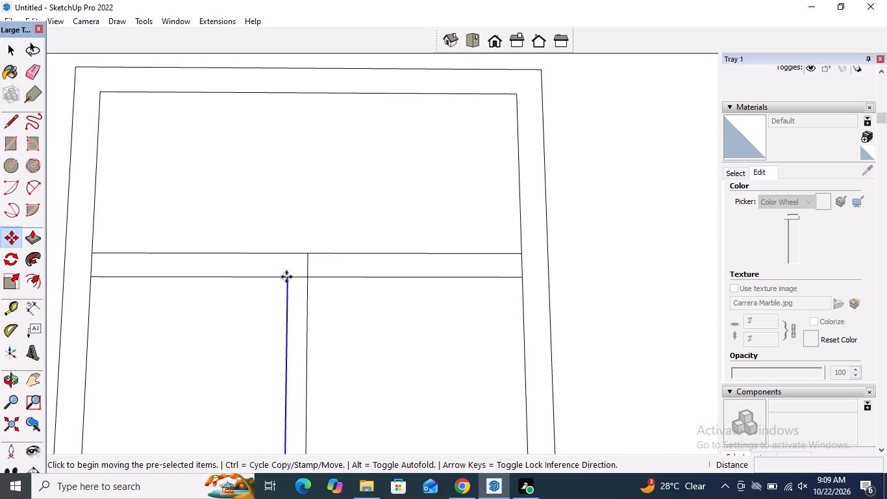
left_click(329, 279)
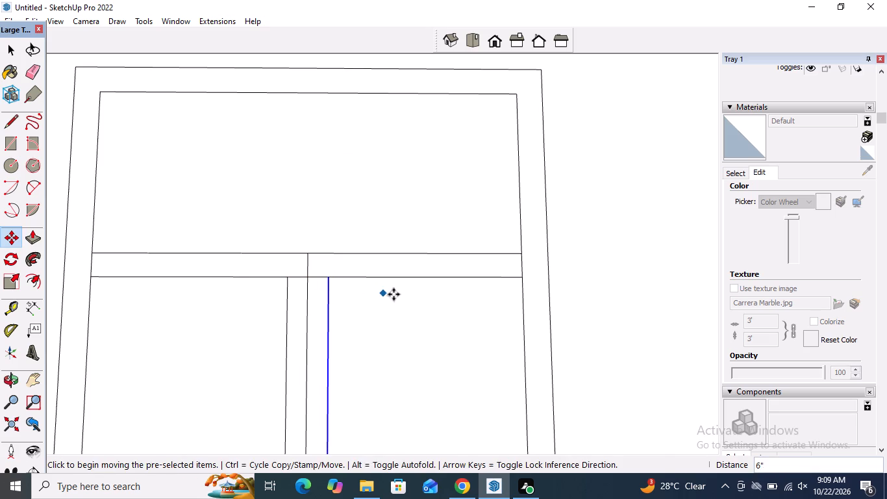
key("space")
scroll(394, 294, "down", 16)
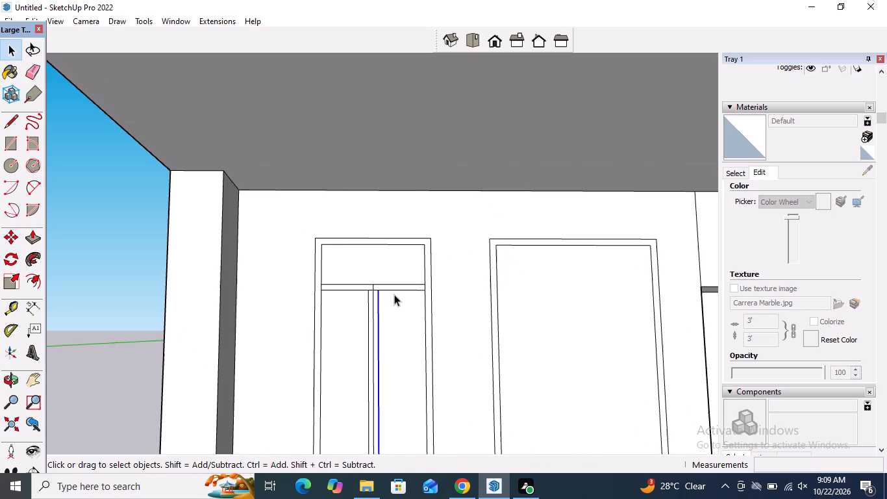
Erase the two short segments of the narrow door's lower transom line lying between the central stile's side lines.
scroll(394, 294, "down", 5)
left_click(213, 315)
scroll(377, 303, "up", 5)
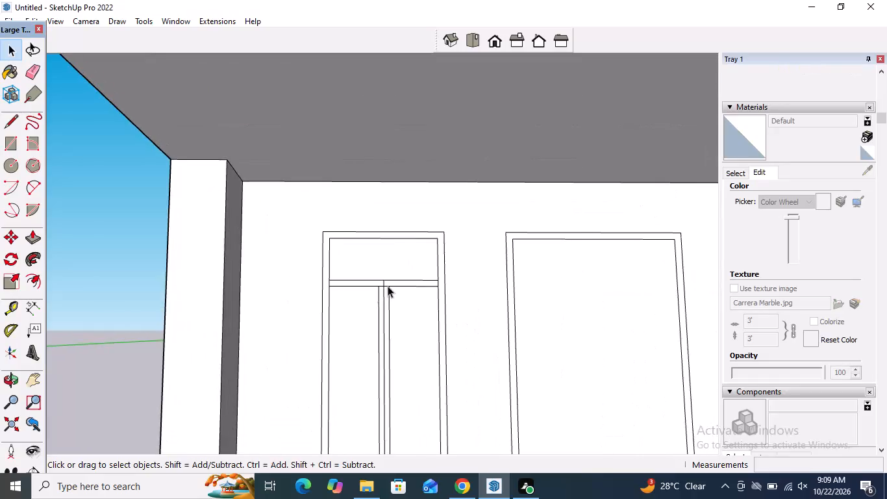
scroll(388, 285, "up", 15)
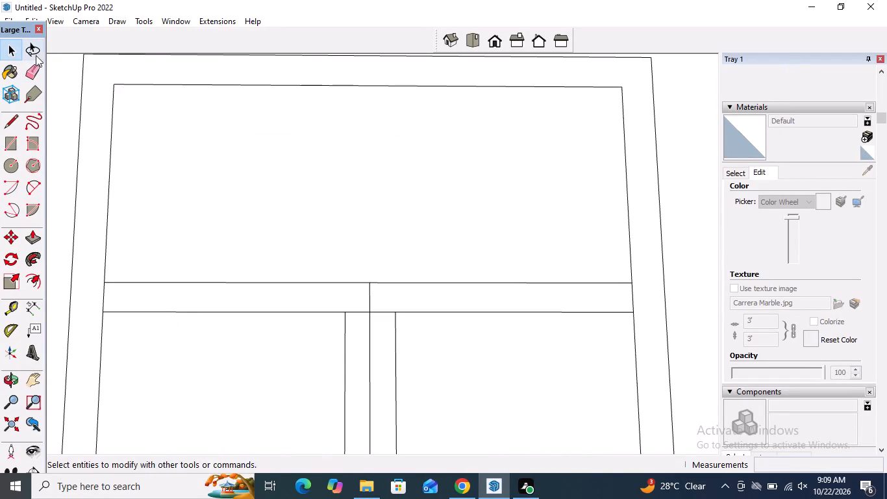
left_click(33, 69)
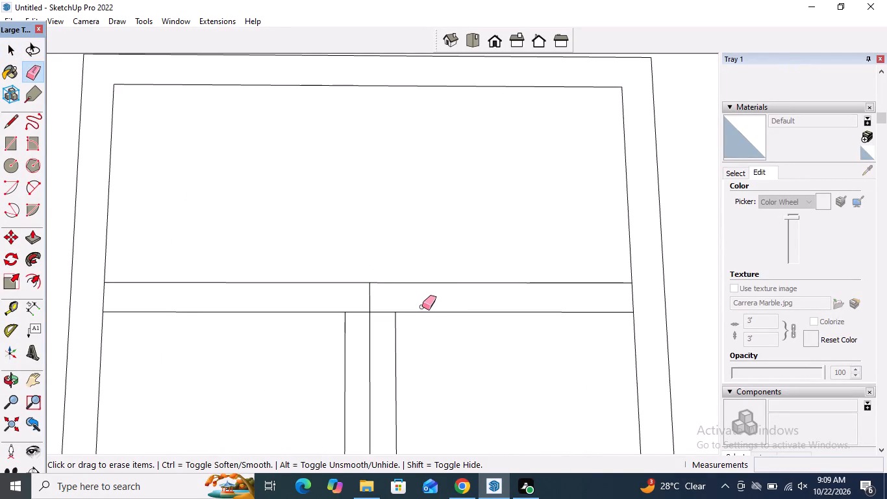
left_click(358, 313)
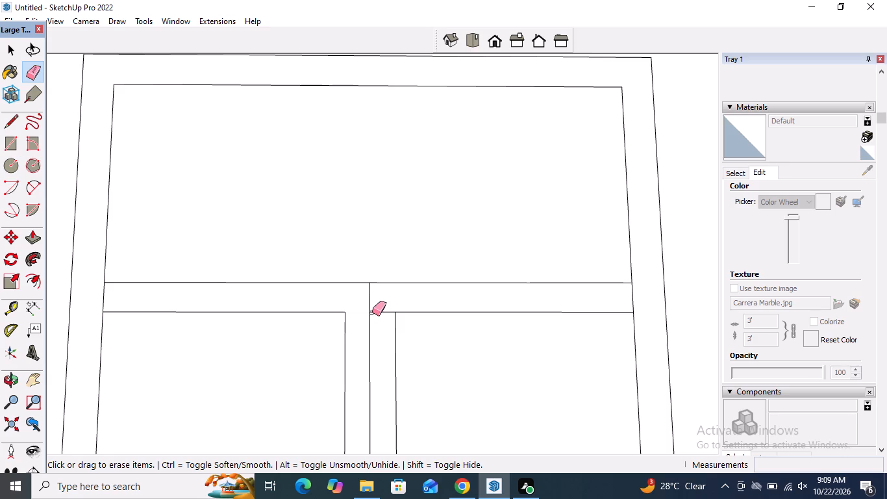
left_click(381, 312)
Erase the two short segments of the narrow door's inner bottom line between the central stile's side lines.
scroll(386, 212, "down", 18)
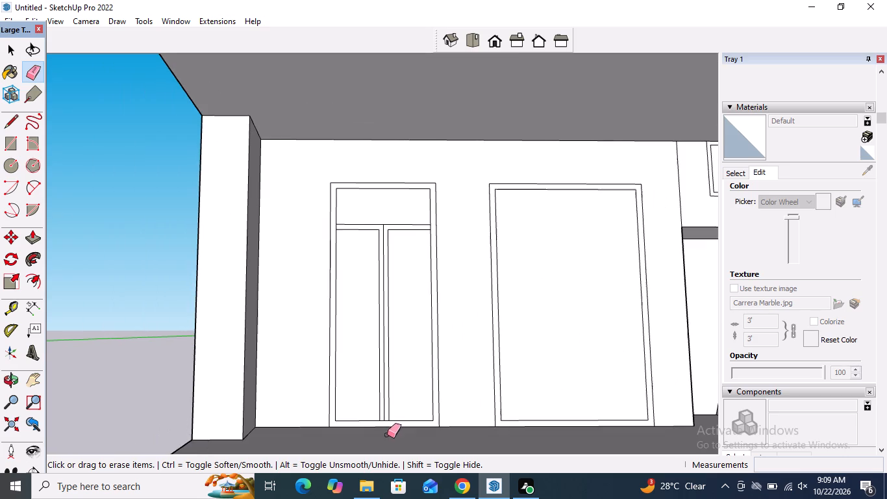
scroll(387, 418, "up", 14)
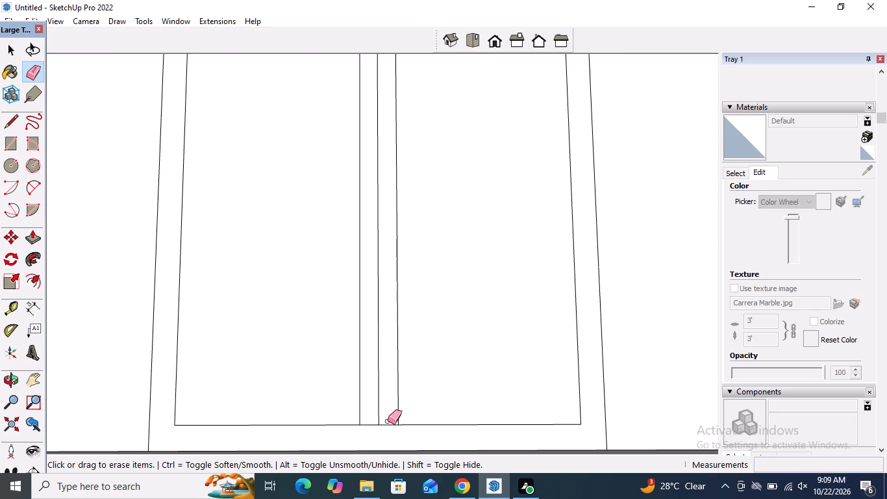
left_click(389, 424)
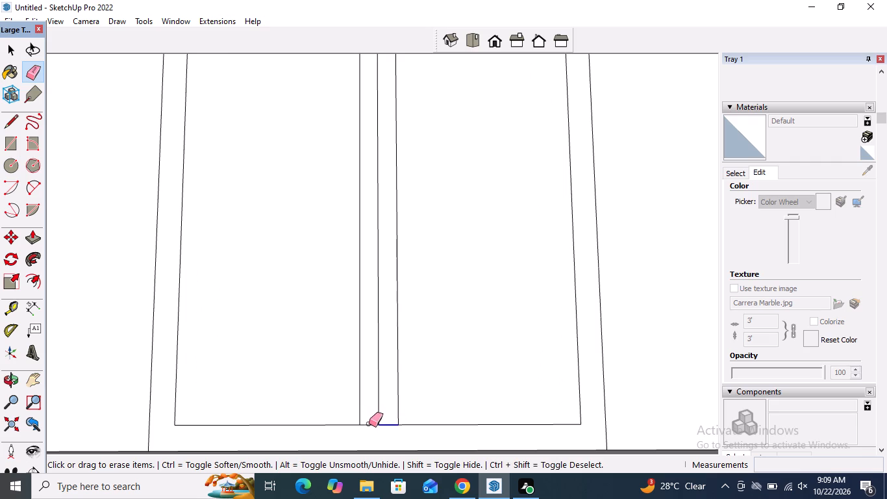
left_click(369, 424)
Extend the narrow door's vertical centre line about 3 15/16" down to the door's base.
scroll(384, 371, "down", 6)
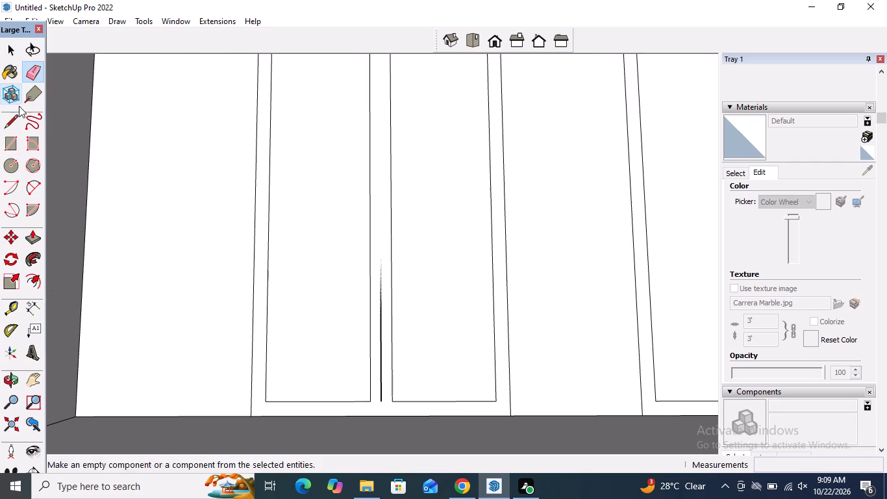
left_click(14, 120)
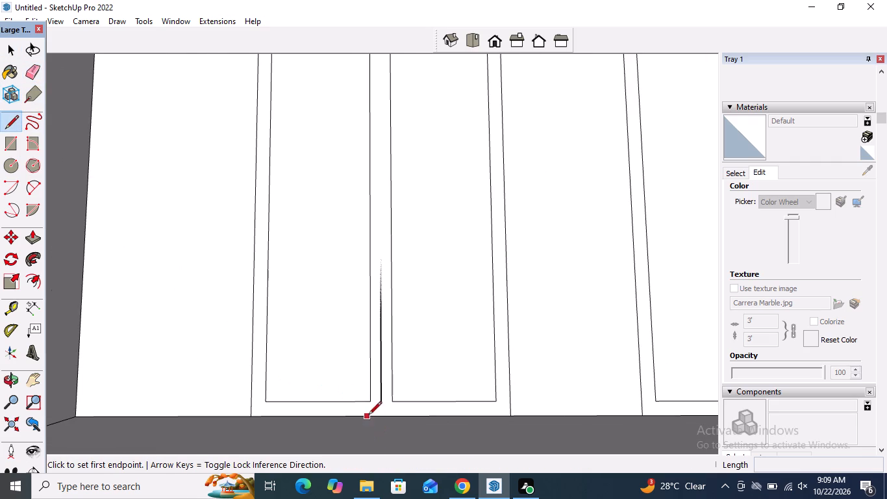
left_click(381, 402)
left_click(382, 415)
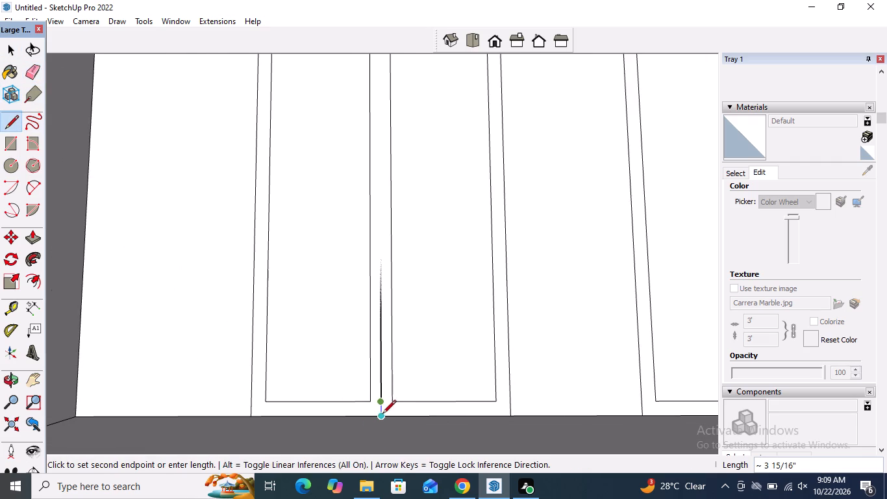
key("space")
Draw two closely spaced horizontal lines about 7' 11 13/16" long across the wide door's inner panel near its top, forming a transom bar.
scroll(394, 416, "down", 10)
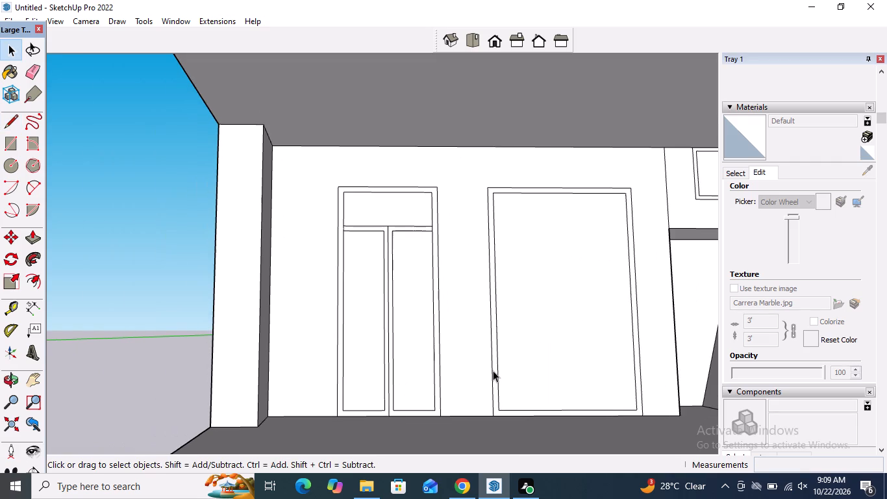
scroll(406, 205, "down", 3)
middle_click_drag(465, 246, 456, 273)
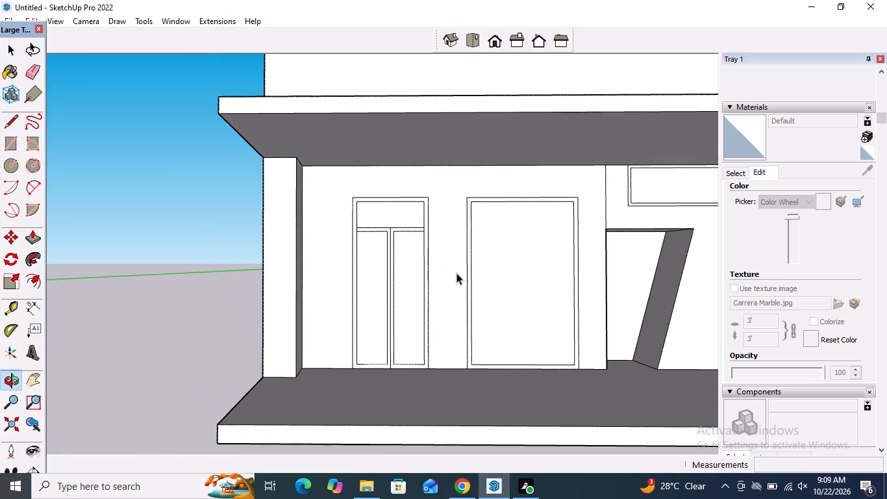
scroll(540, 238, "up", 4)
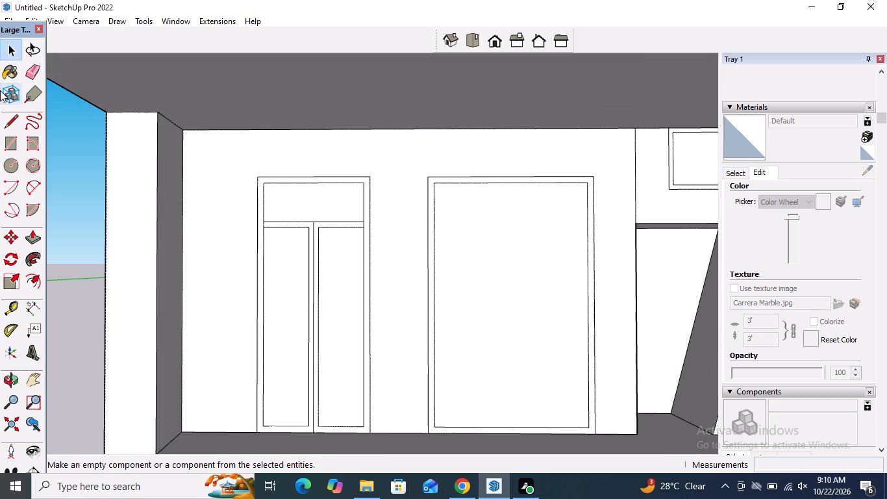
left_click(5, 124)
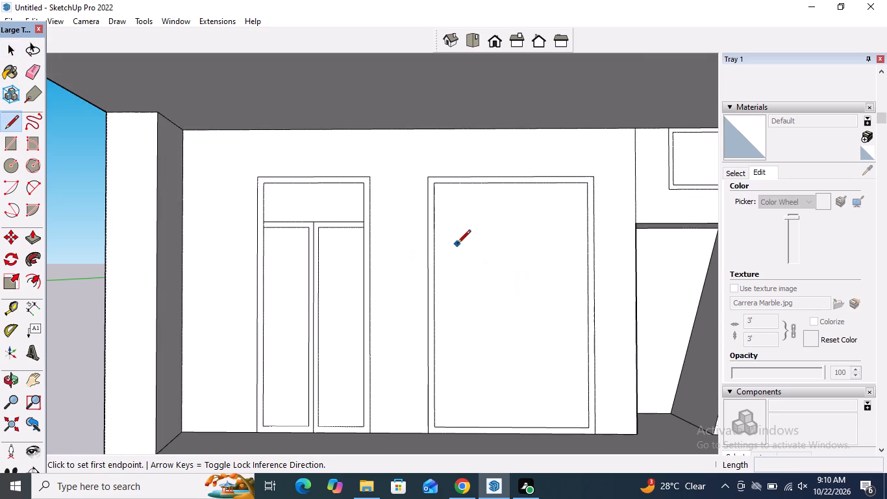
left_click(435, 209)
left_click(584, 211)
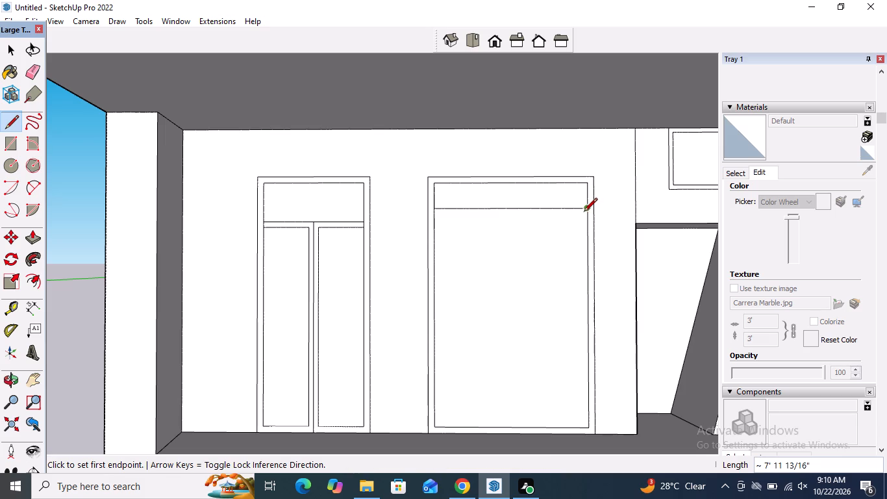
scroll(582, 215, "up", 2)
left_click_drag(585, 216, 571, 216)
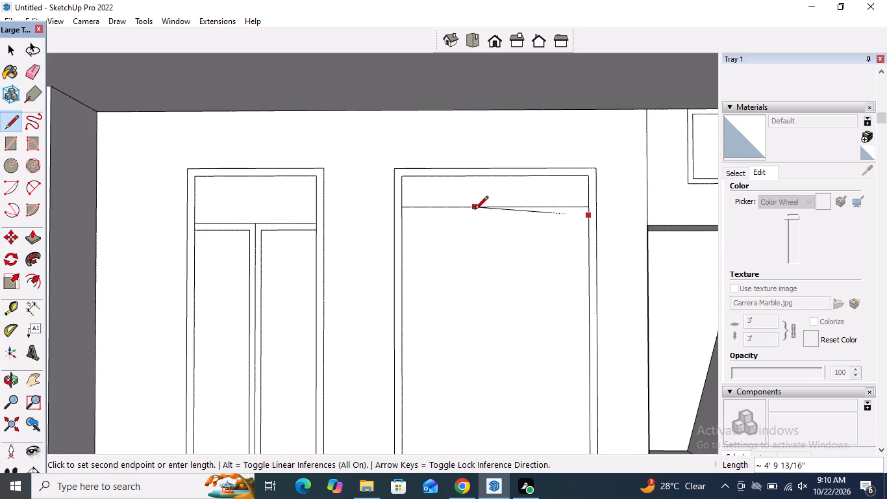
left_click(404, 217)
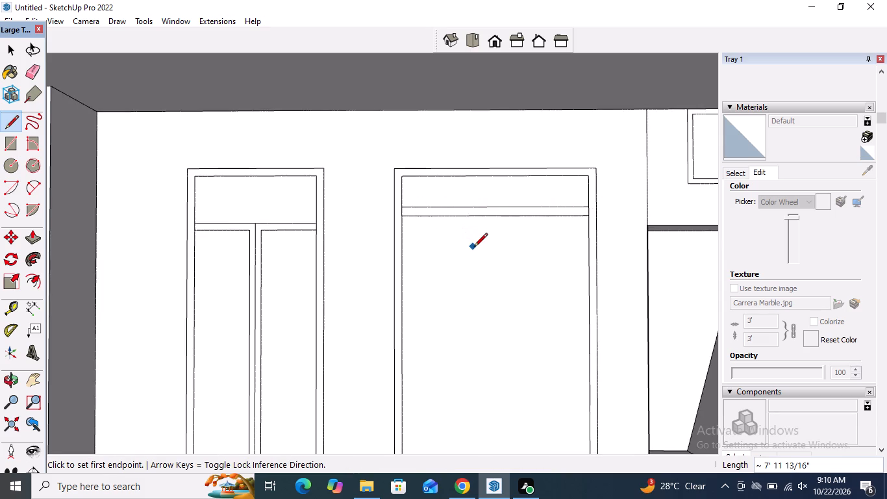
Draw two closely spaced vertical lines about 12' 8 11/16" long near the wide door's left inner edge, from inner top to inner bottom.
left_click(429, 177)
scroll(430, 215, "down", 5)
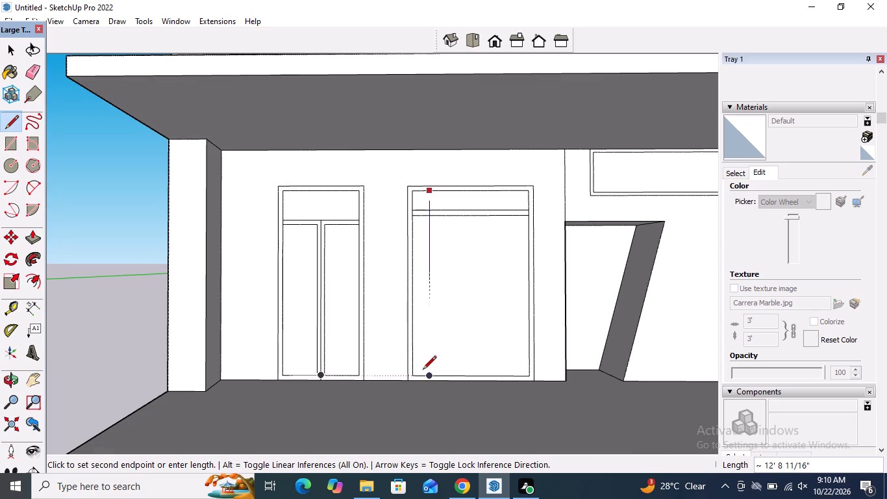
left_click(431, 374)
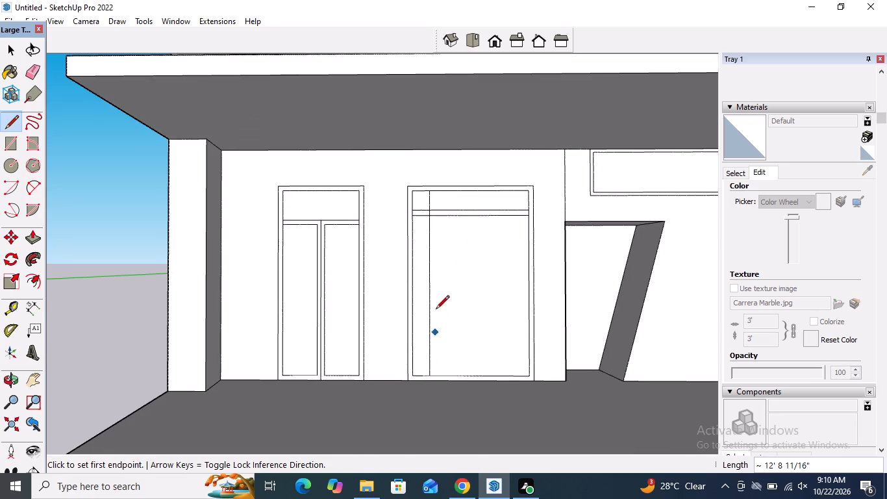
scroll(445, 185, "up", 5)
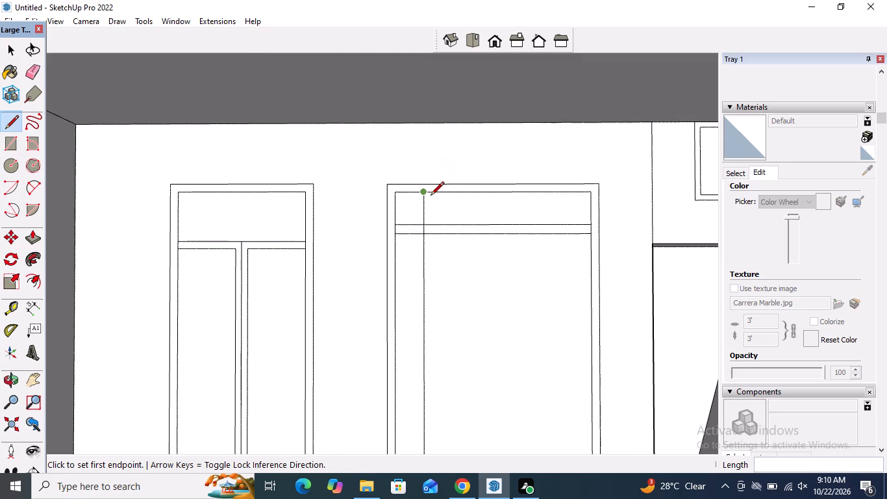
scroll(431, 196, "up", 5)
left_click(428, 190)
scroll(429, 232, "down", 2)
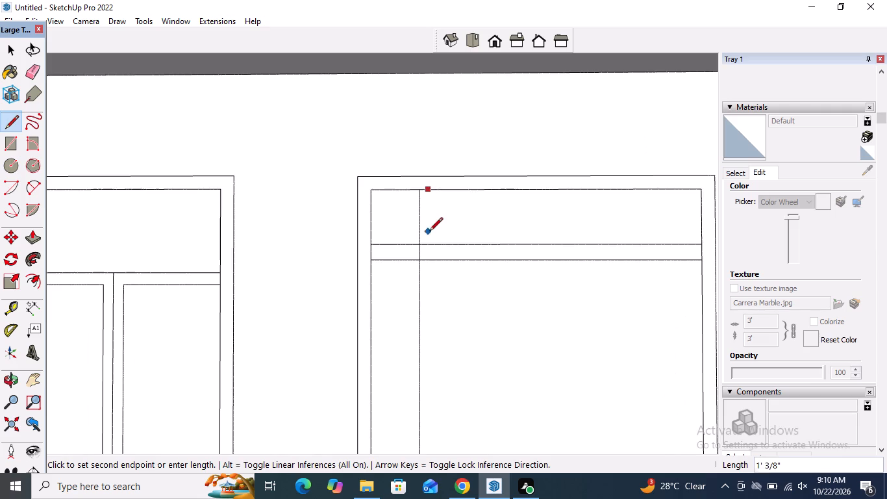
scroll(429, 232, "down", 8)
scroll(429, 452, "up", 5)
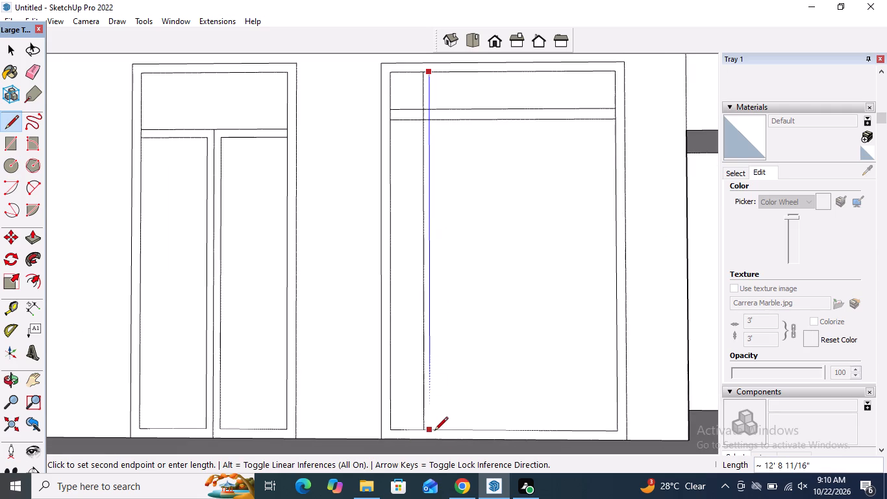
scroll(432, 429, "up", 4)
left_click(431, 429)
scroll(436, 425, "down", 6)
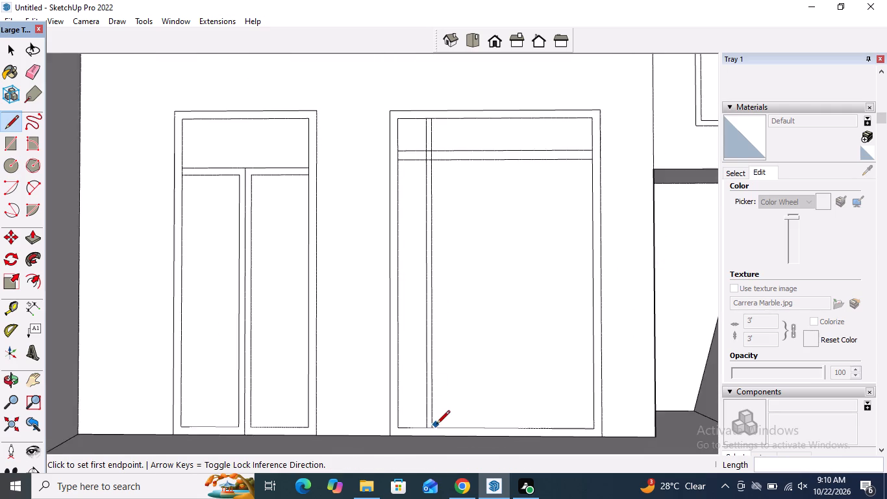
scroll(445, 424, "down", 3)
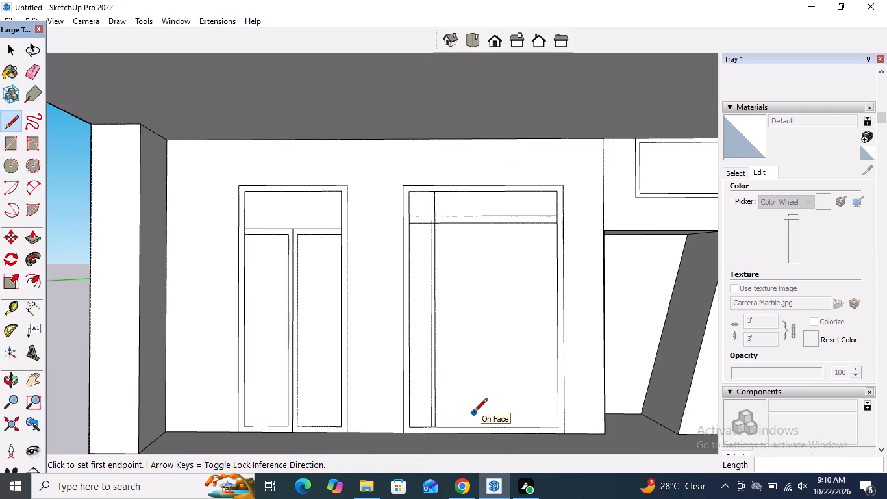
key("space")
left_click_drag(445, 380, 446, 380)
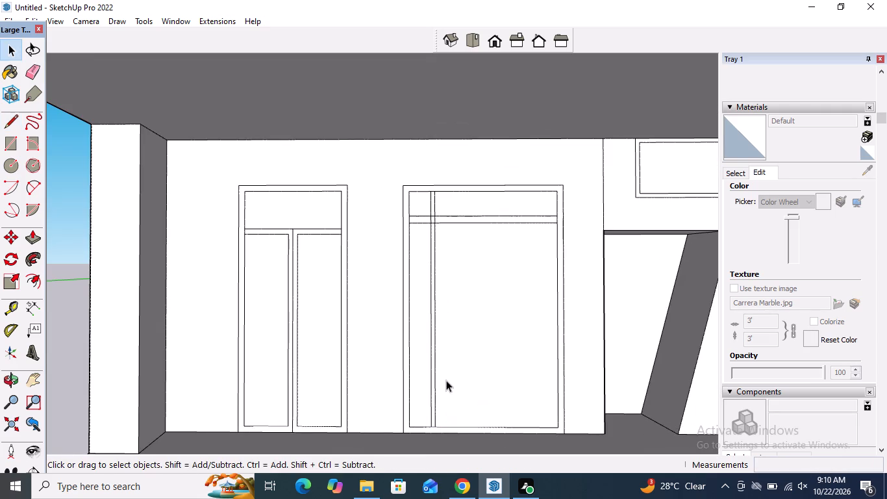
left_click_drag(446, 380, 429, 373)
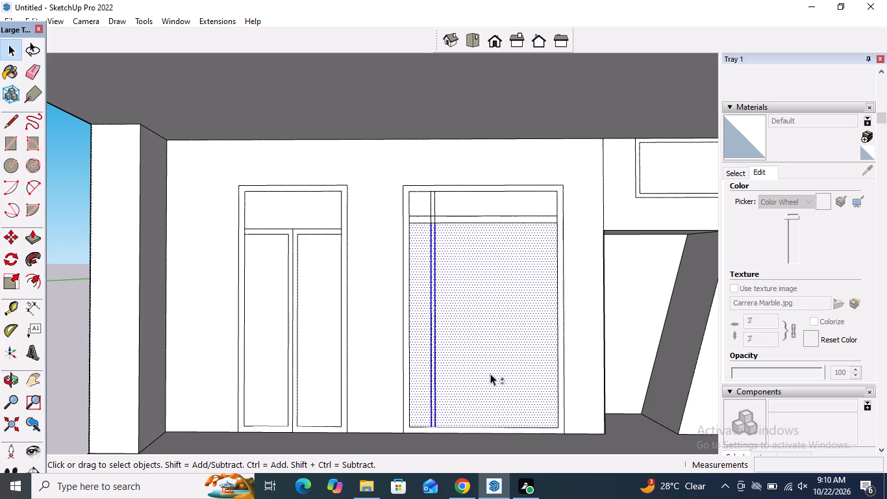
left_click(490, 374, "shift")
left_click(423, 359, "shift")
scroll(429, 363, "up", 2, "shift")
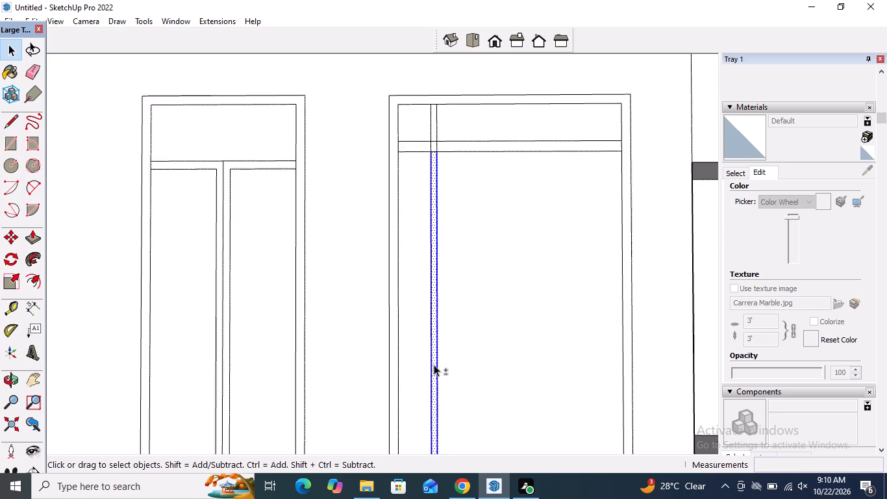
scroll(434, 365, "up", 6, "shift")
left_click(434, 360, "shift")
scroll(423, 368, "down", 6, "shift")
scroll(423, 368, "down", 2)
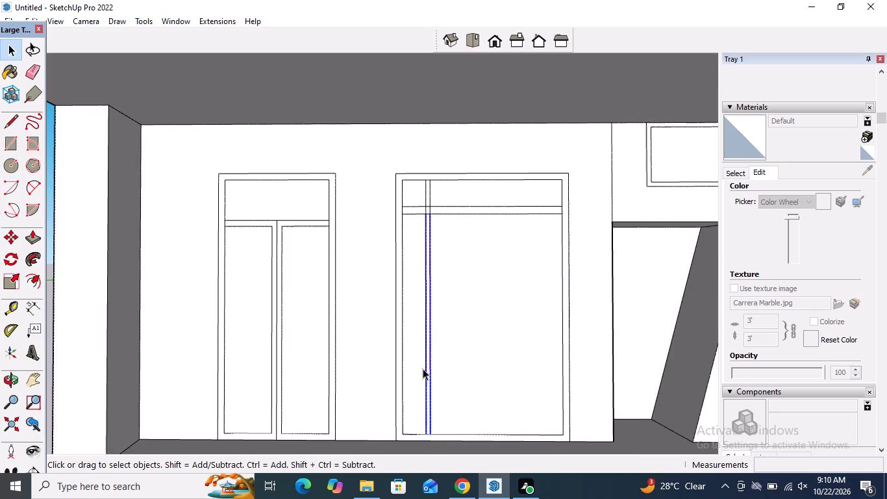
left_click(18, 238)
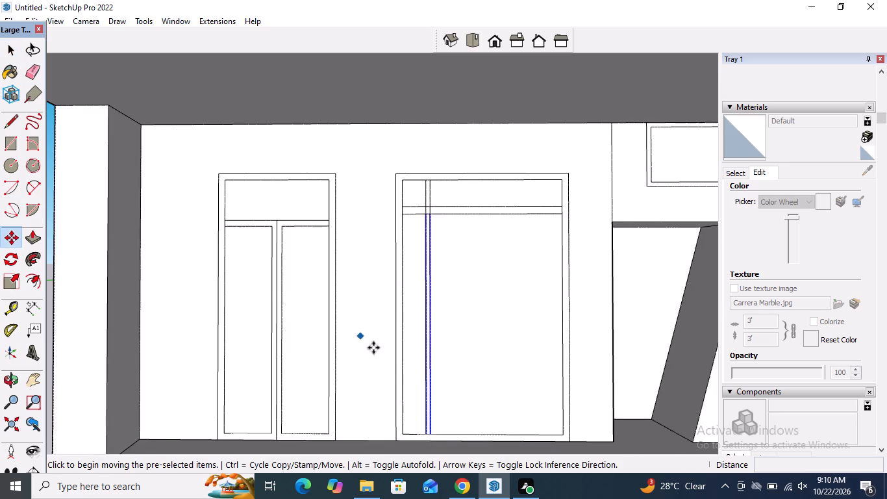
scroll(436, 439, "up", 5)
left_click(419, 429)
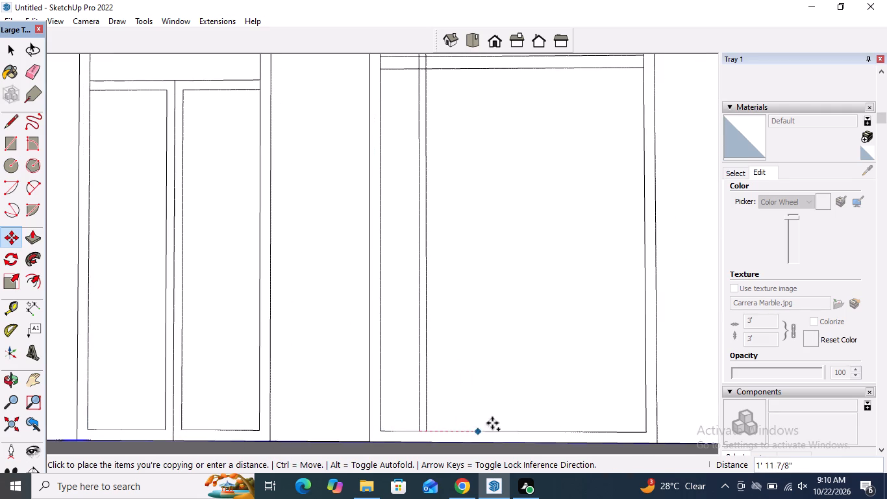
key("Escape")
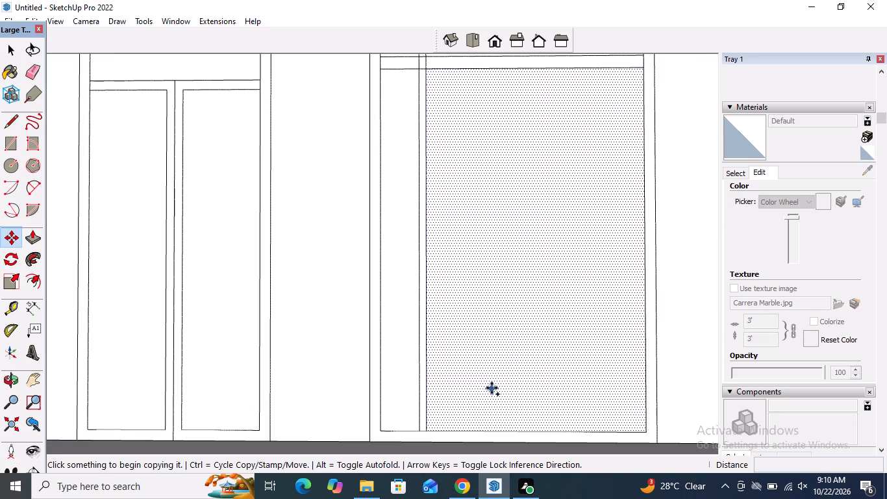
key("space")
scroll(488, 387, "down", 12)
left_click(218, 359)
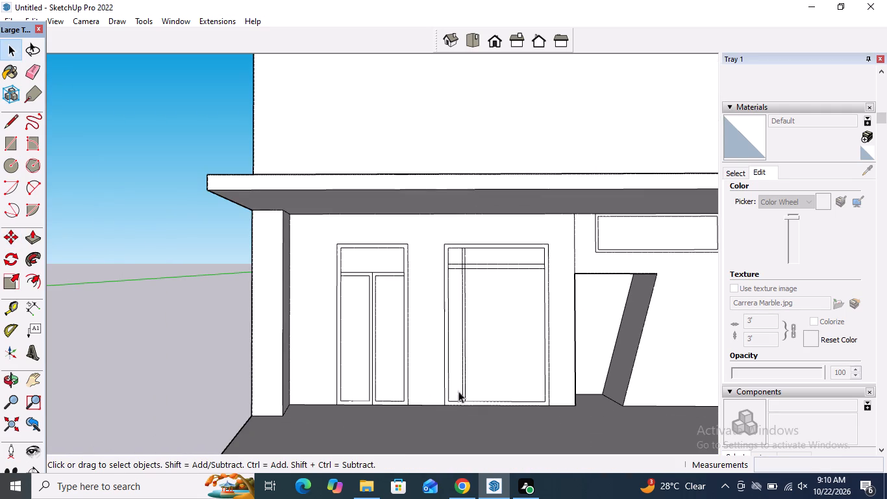
Copy the wide door's vertical bar below the transom about 5' 6" across to the door's opposite side.
scroll(518, 394, "up", 15)
double_click(447, 339)
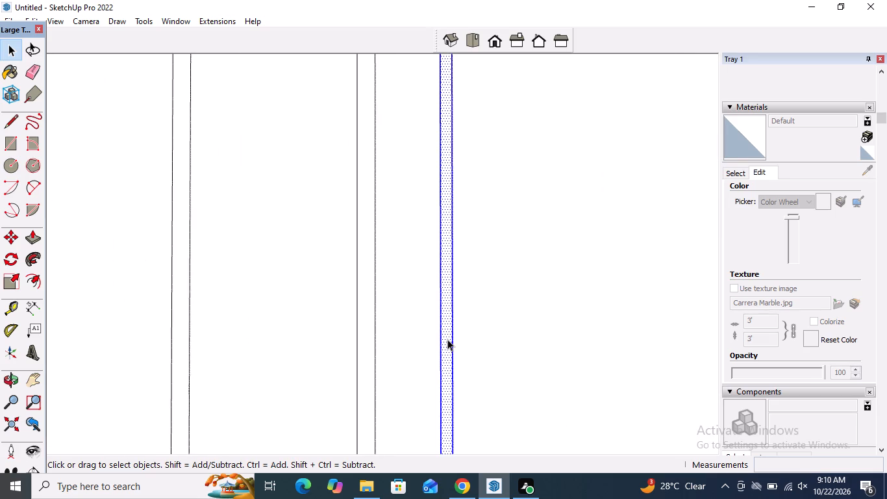
left_click(447, 339, "shift")
scroll(445, 338, "down", 10)
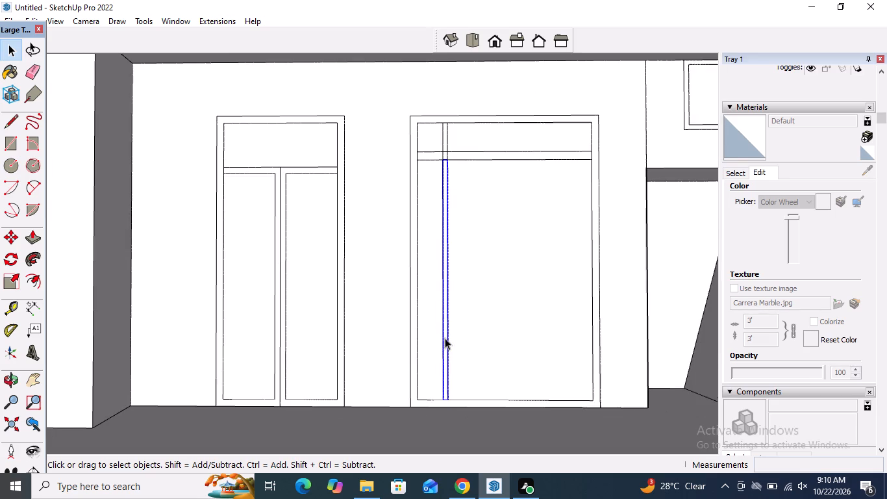
left_click(15, 243)
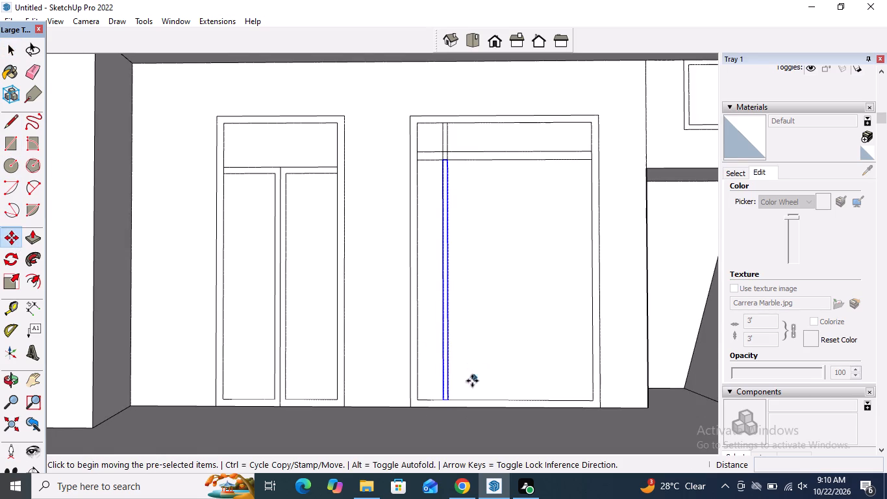
scroll(447, 385, "up", 5)
left_click(442, 409)
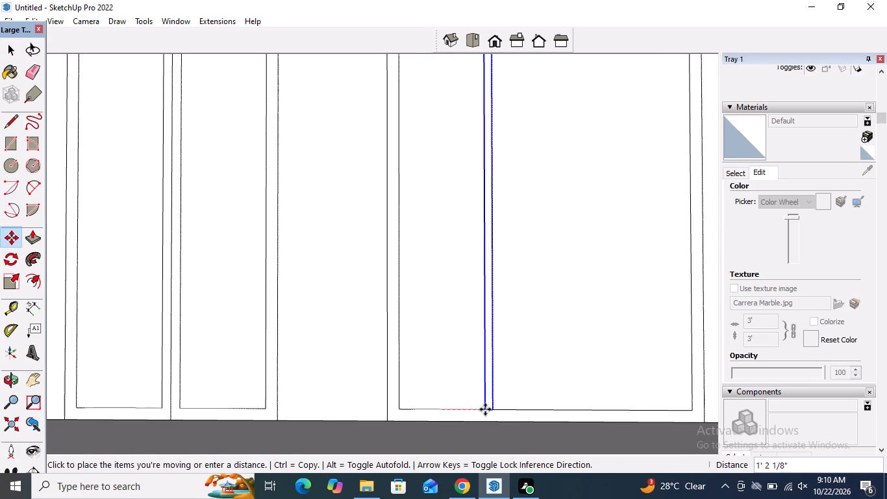
scroll(482, 403, "down", 3)
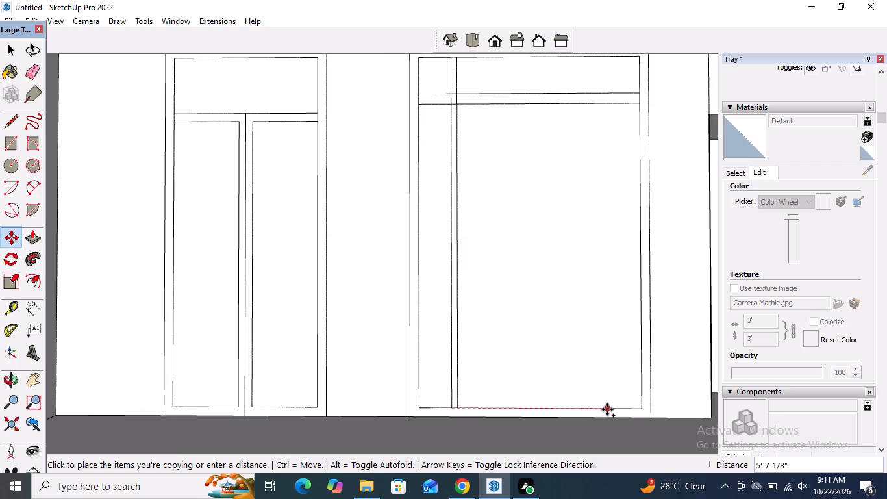
left_click(605, 409)
key("space")
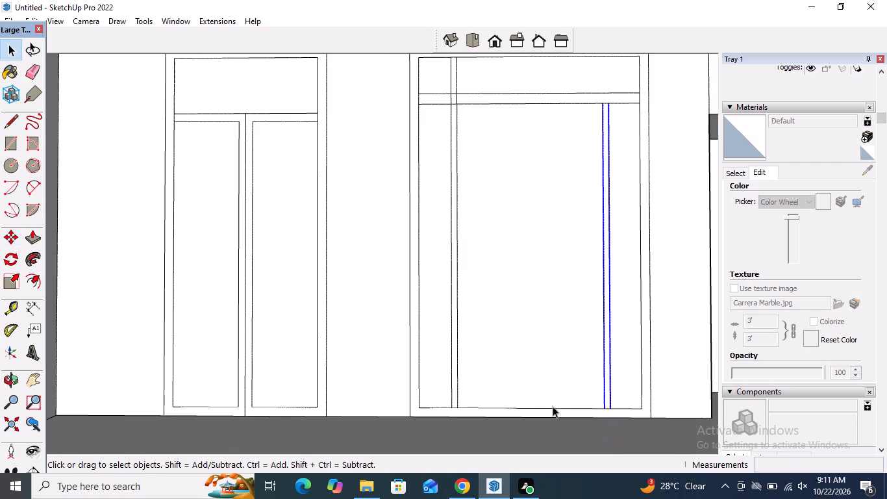
scroll(553, 405, "down", 6)
left_click(99, 315)
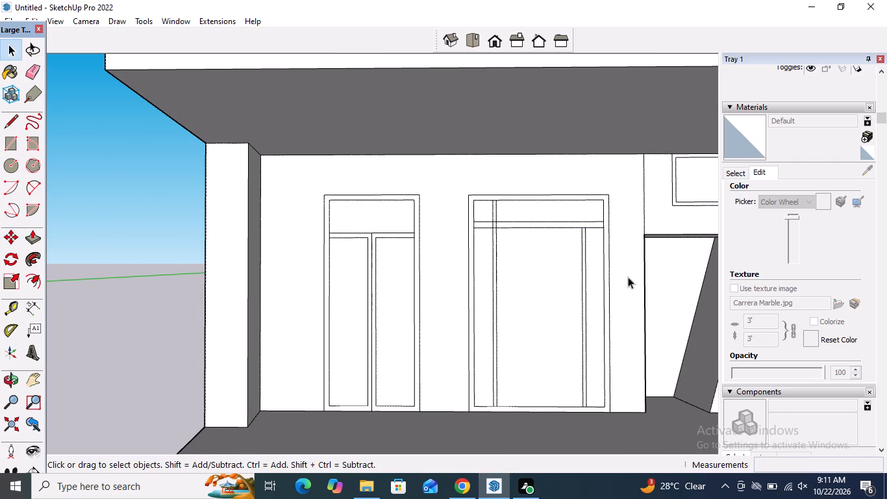
Copy the vertical bar's two side lines above and through the transom about 5' 5 3/4" across, aligning them with the opposite bar.
scroll(581, 178, "up", 5)
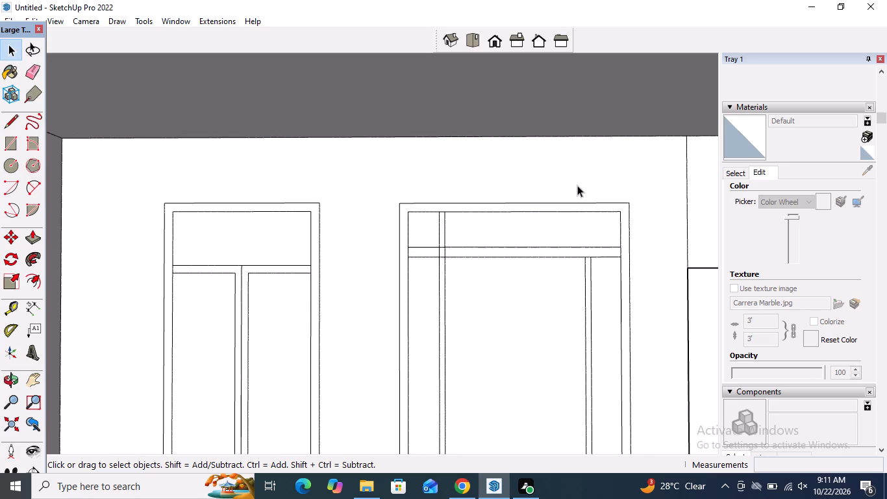
scroll(602, 244, "up", 8)
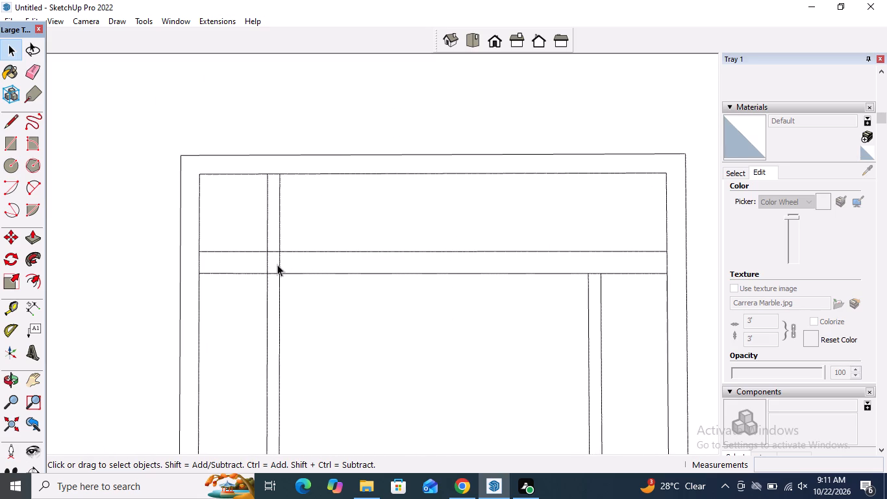
double_click(275, 260)
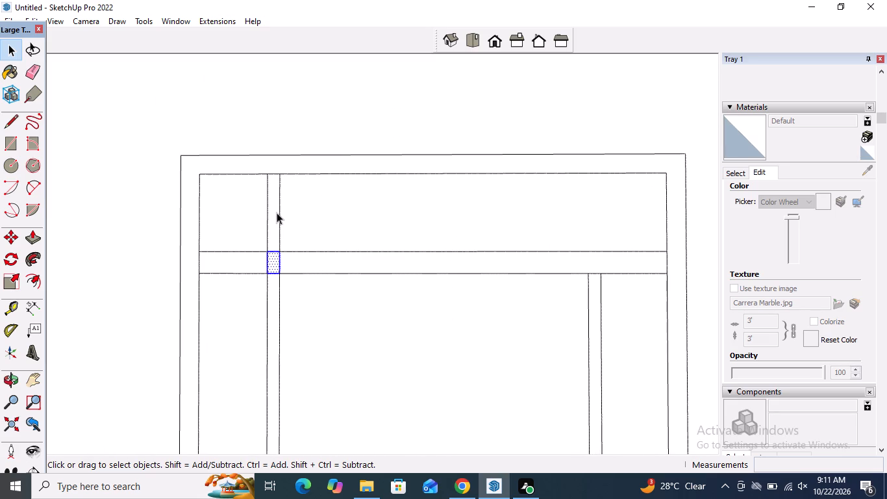
double_click(277, 209, "ctrl")
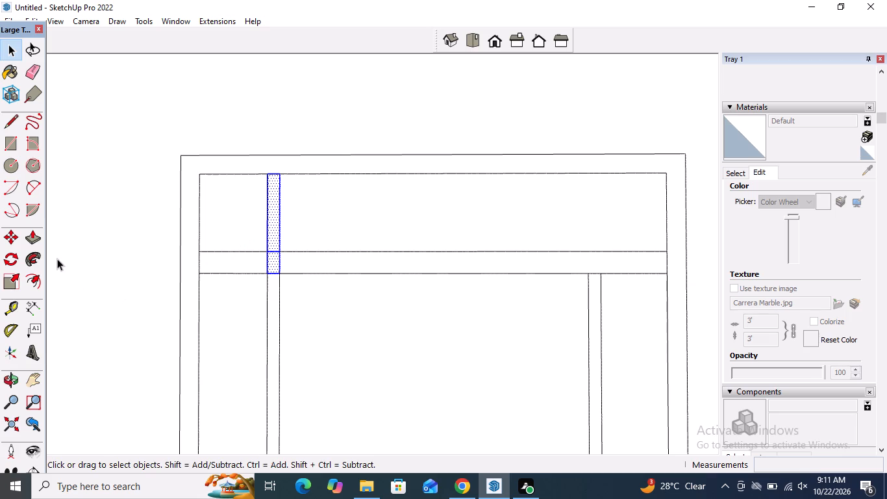
scroll(262, 261, "up", 3)
left_click(277, 259, "shift")
left_click(279, 231, "shift")
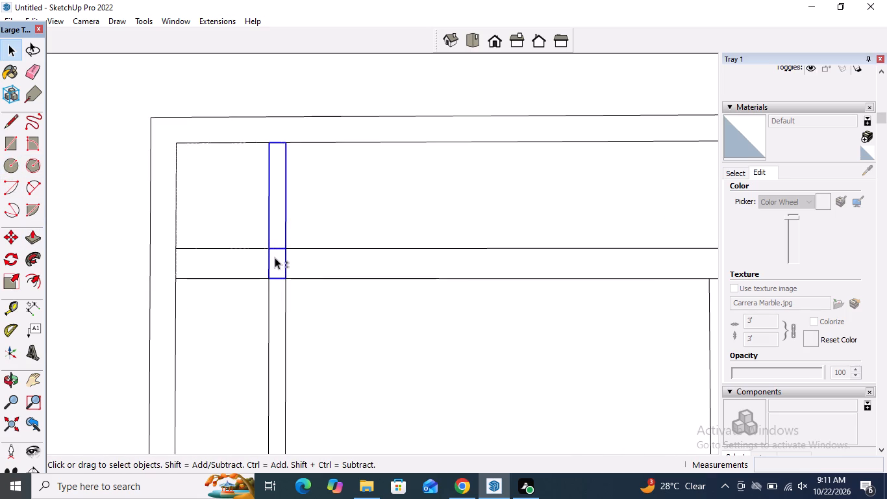
left_click(277, 247, "shift")
left_click(278, 276, "shift")
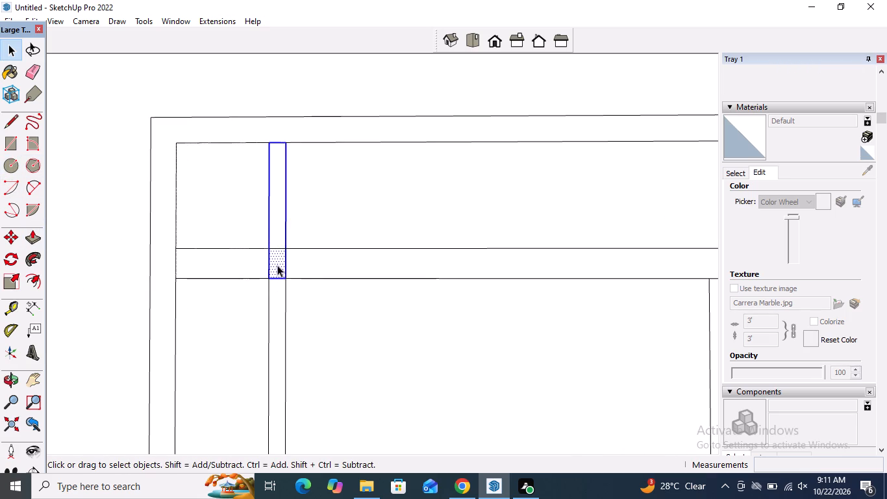
left_click(273, 261, "shift")
left_click(276, 276, "shift")
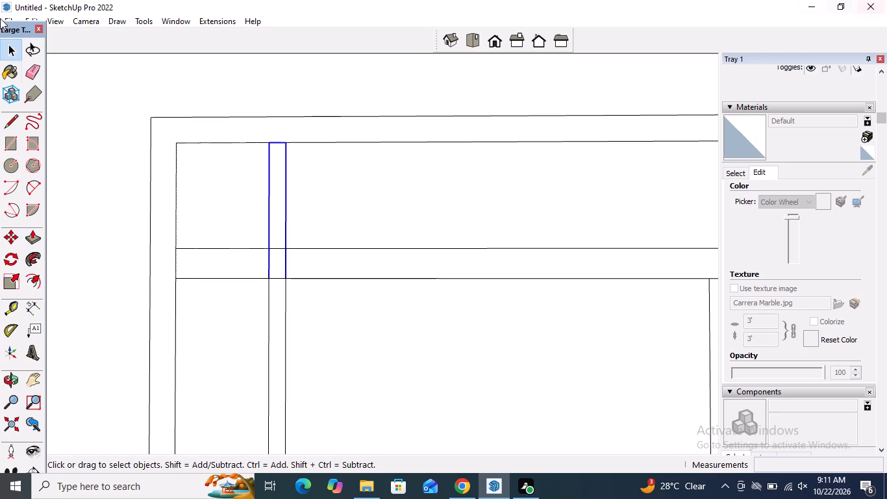
left_click(11, 239)
scroll(233, 248, "down", 4)
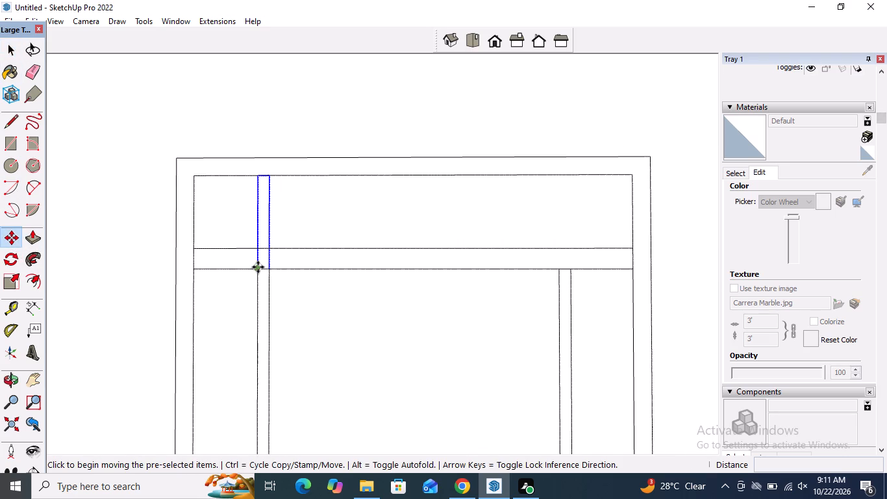
left_click(258, 267)
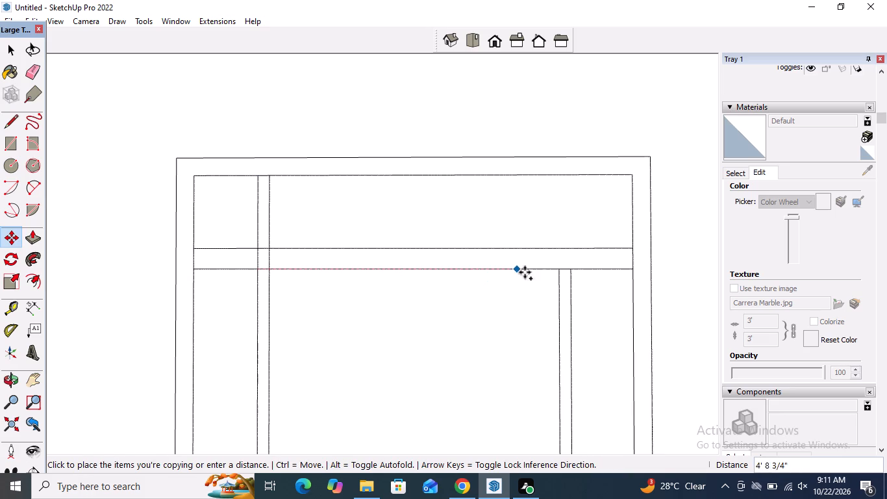
left_click(560, 270)
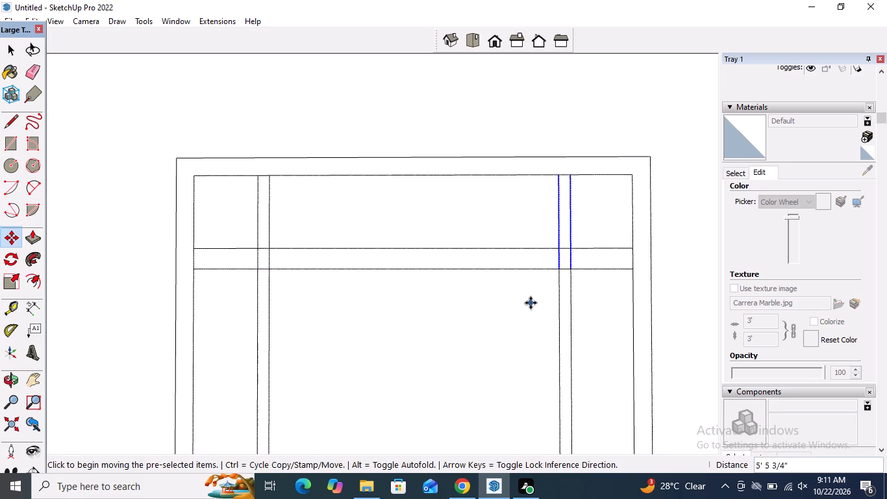
key("space")
scroll(505, 265, "down", 18)
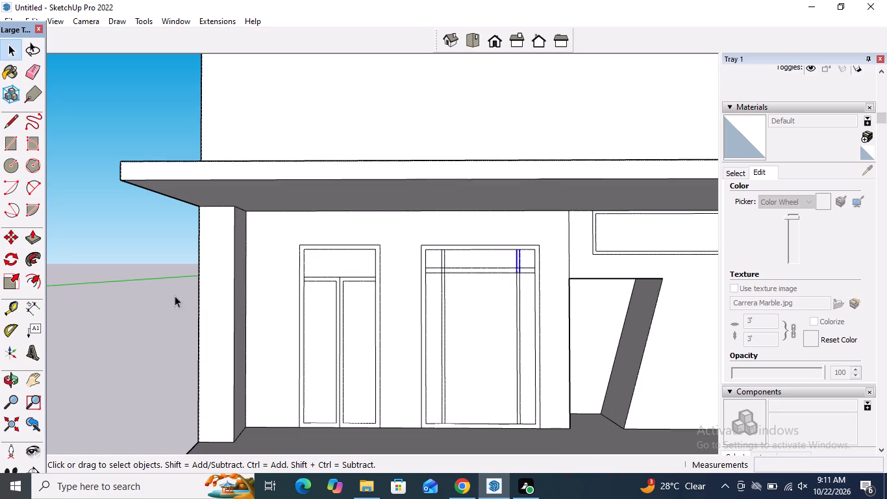
left_click(161, 295)
Review the door divisions and the whole front facade, including the tops of the projecting slabs.
scroll(509, 268, "up", 5)
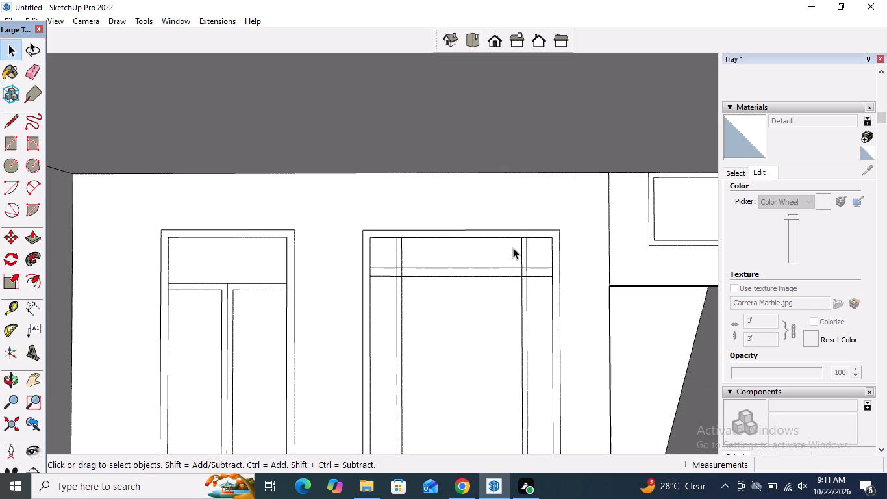
scroll(513, 248, "down", 6)
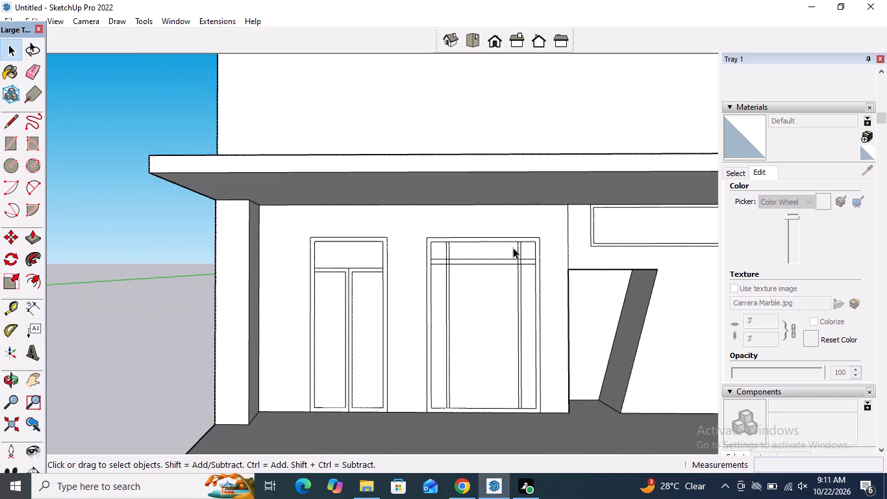
scroll(513, 248, "down", 5)
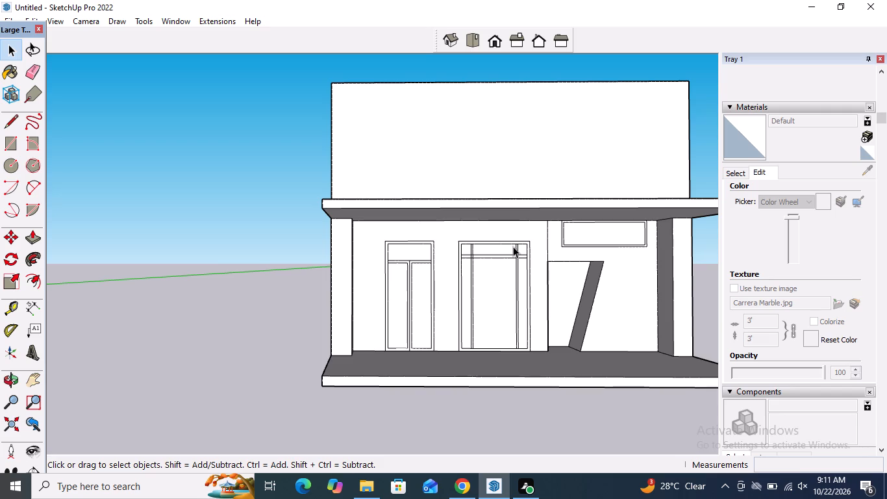
scroll(394, 314, "down", 4)
middle_click_drag(454, 354, 423, 361)
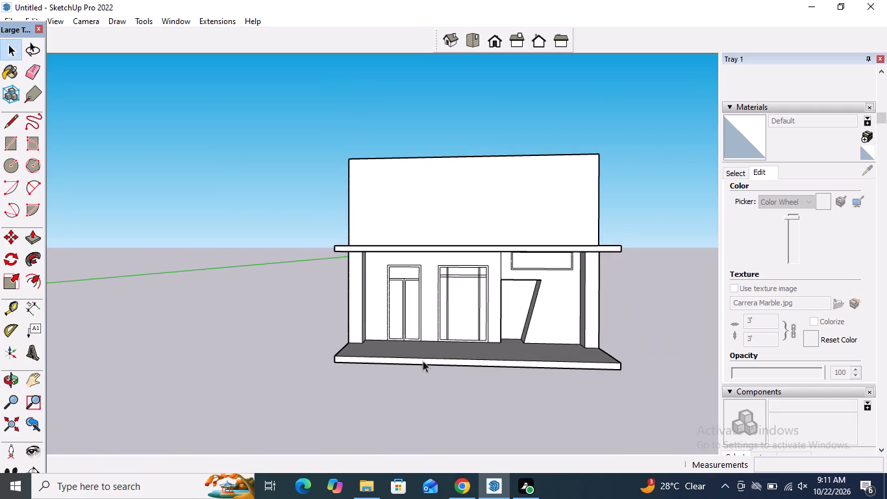
scroll(527, 359, "up", 2)
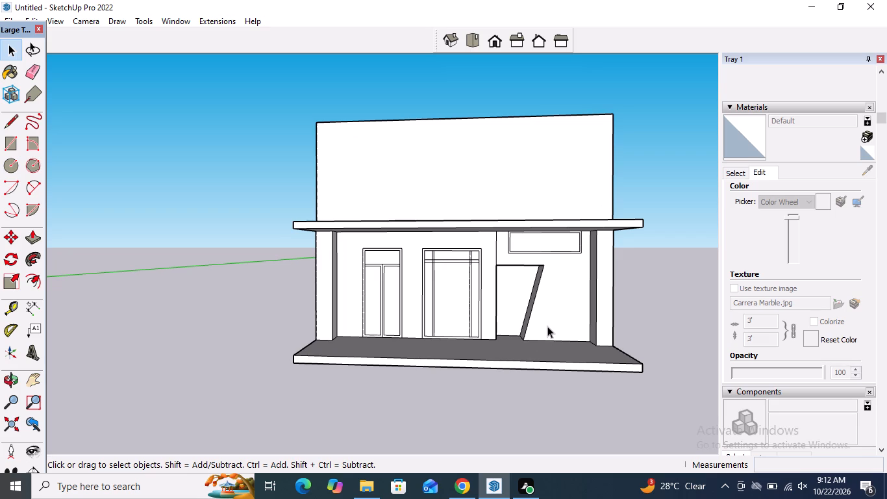
scroll(495, 326, "down", 2)
middle_click_drag(495, 328, 495, 372)
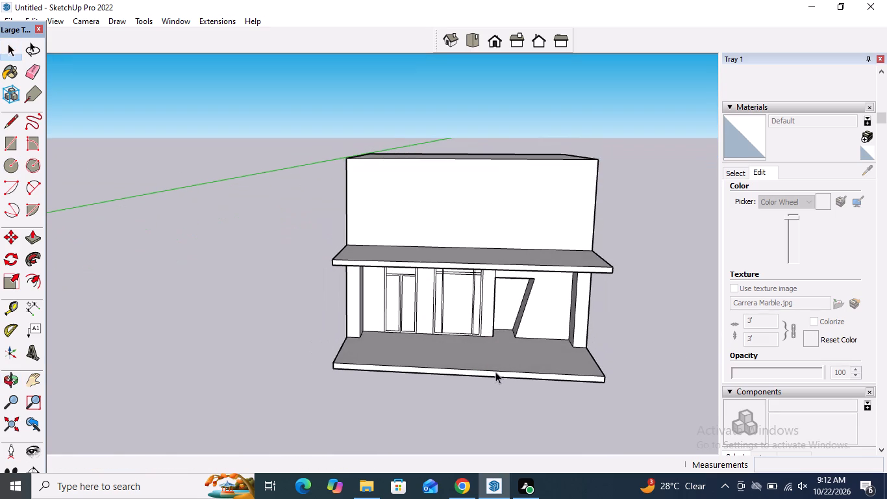
scroll(496, 352, "up", 3)
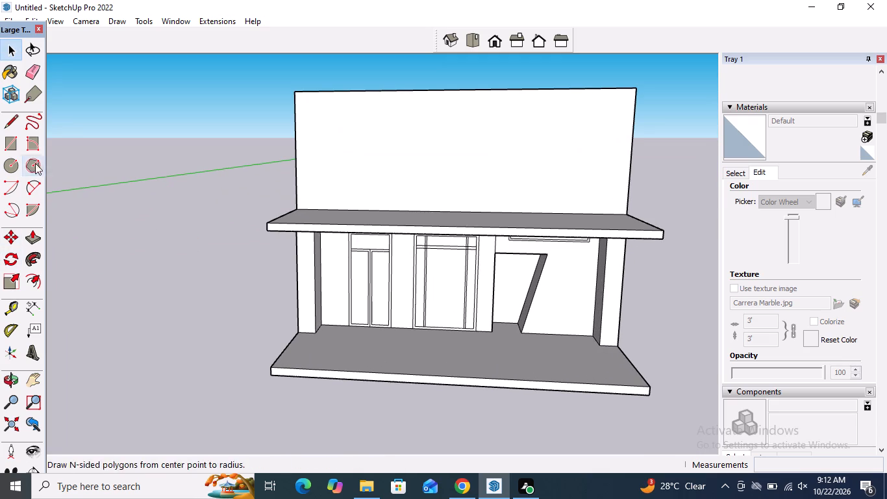
Push/Pull the top face of the projecting slab between the two levels upward about 2' 3 3/8".
left_click(15, 120)
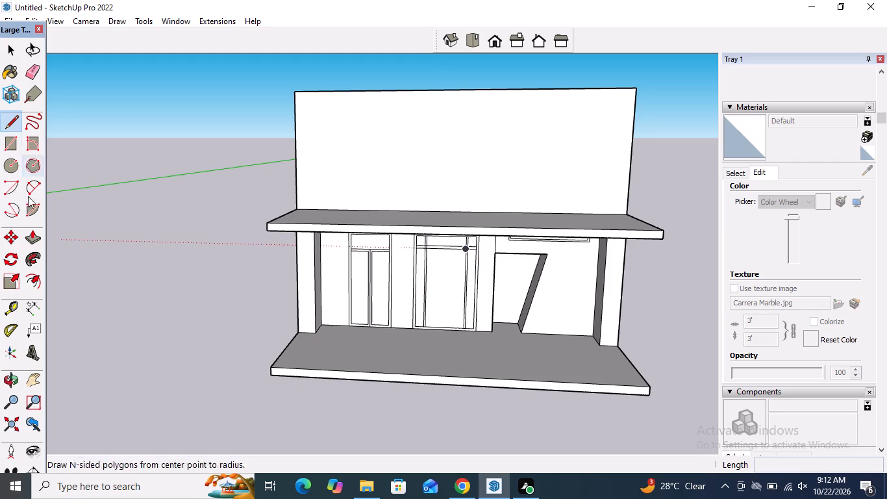
left_click(25, 241)
scroll(250, 296, "down", 3)
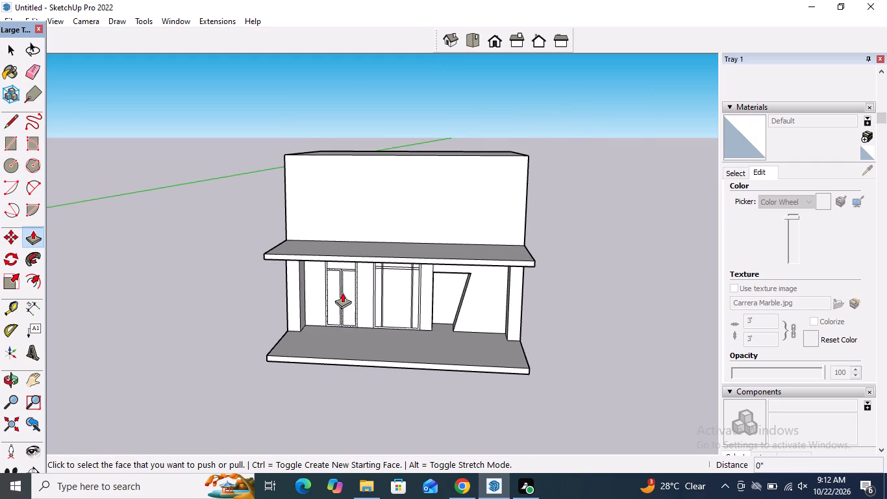
middle_click_drag(344, 301, 345, 363)
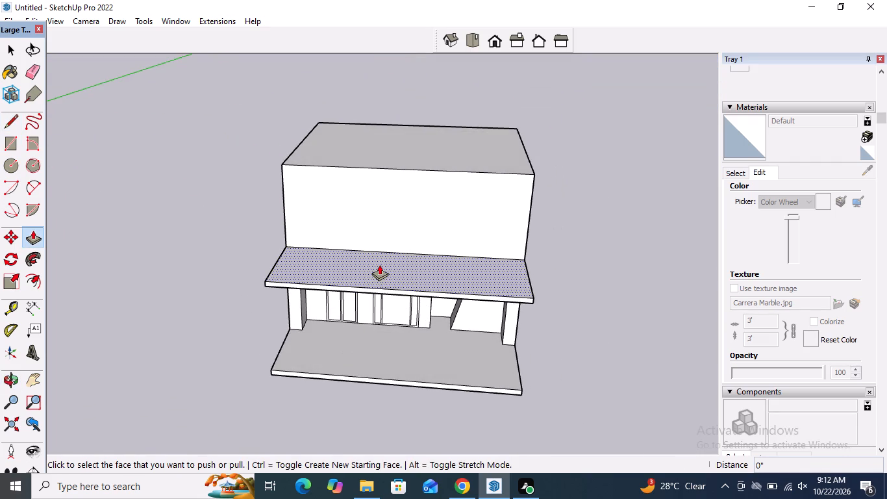
left_click(379, 264)
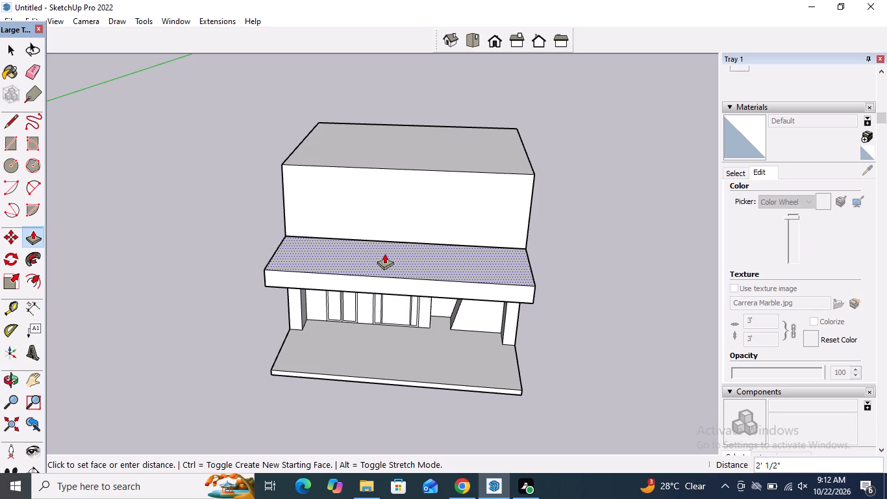
left_click(384, 252)
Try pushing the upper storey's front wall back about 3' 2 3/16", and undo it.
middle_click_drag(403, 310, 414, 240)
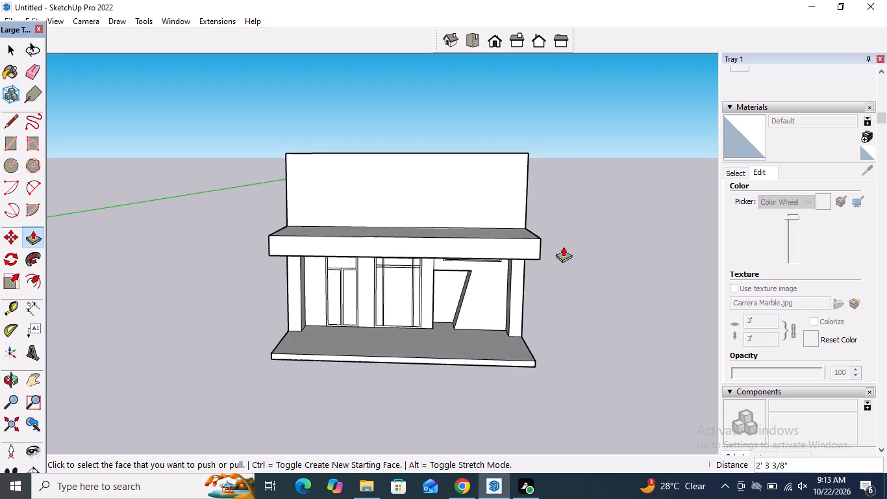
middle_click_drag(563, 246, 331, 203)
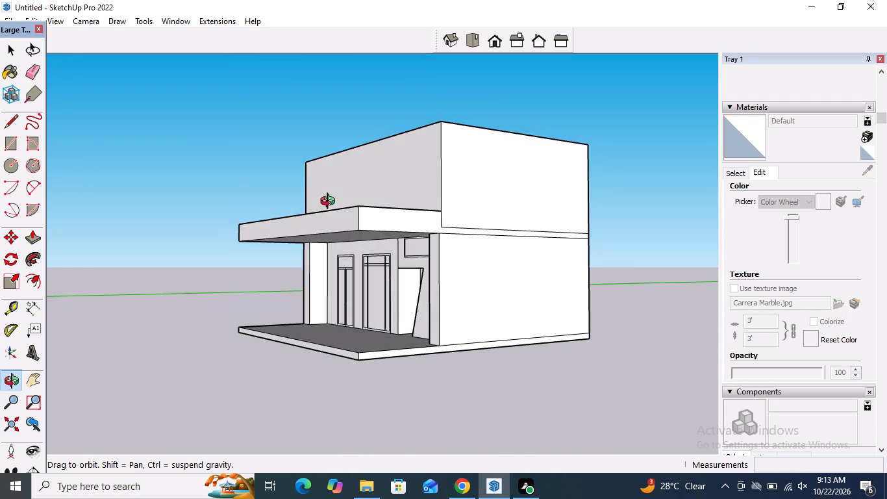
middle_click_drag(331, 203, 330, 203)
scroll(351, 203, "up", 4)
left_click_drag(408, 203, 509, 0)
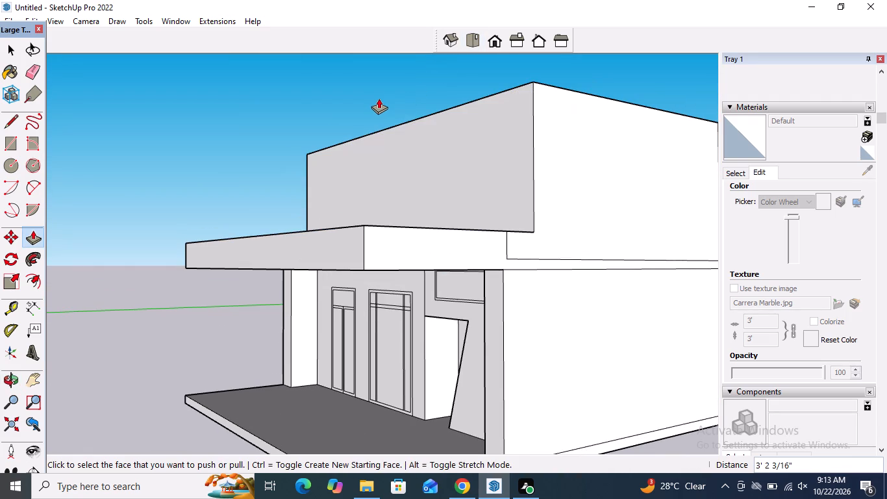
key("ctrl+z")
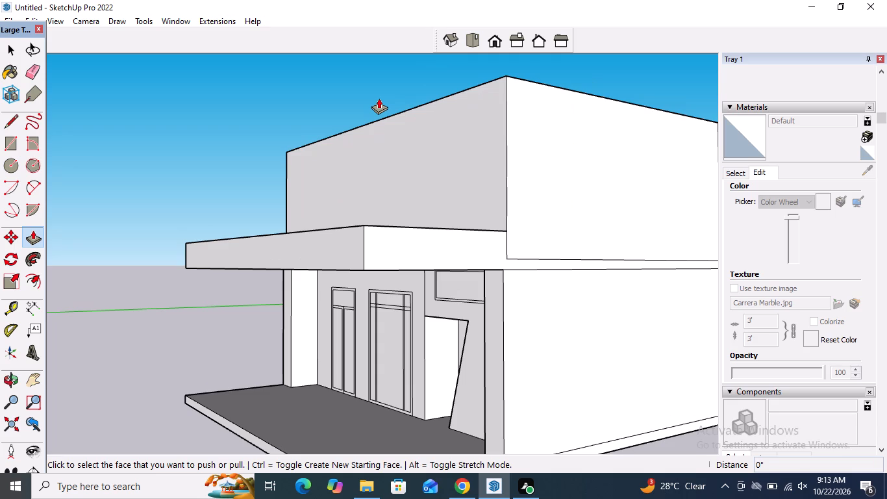
Push/Pull the front face of the projecting canopy slab back toward the building about 3' 11 1/2".
left_click(329, 236)
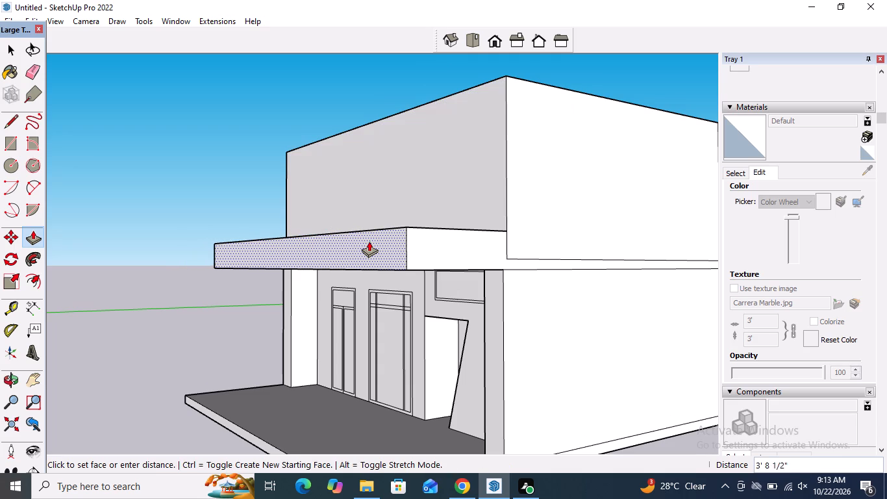
left_click(371, 241)
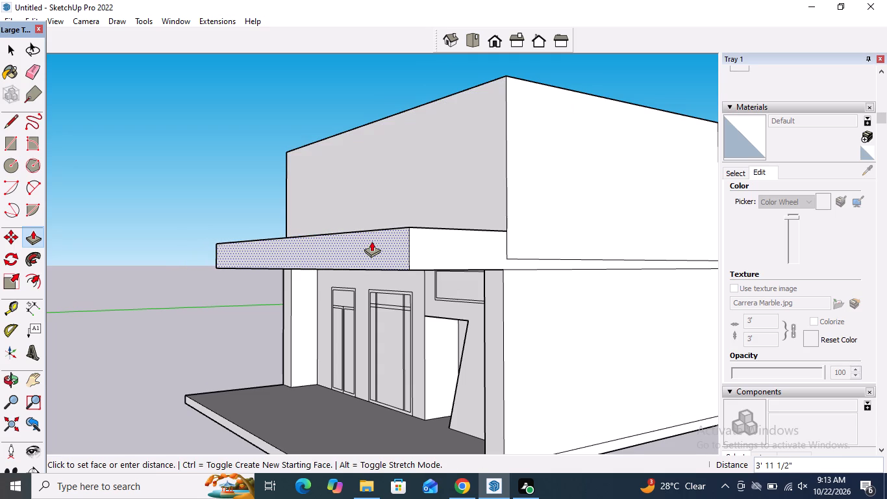
Examine the shortened canopy slab and the building's overall proportions from the front, both sides and below.
scroll(359, 267, "down", 5)
middle_click_drag(359, 270, 575, 324)
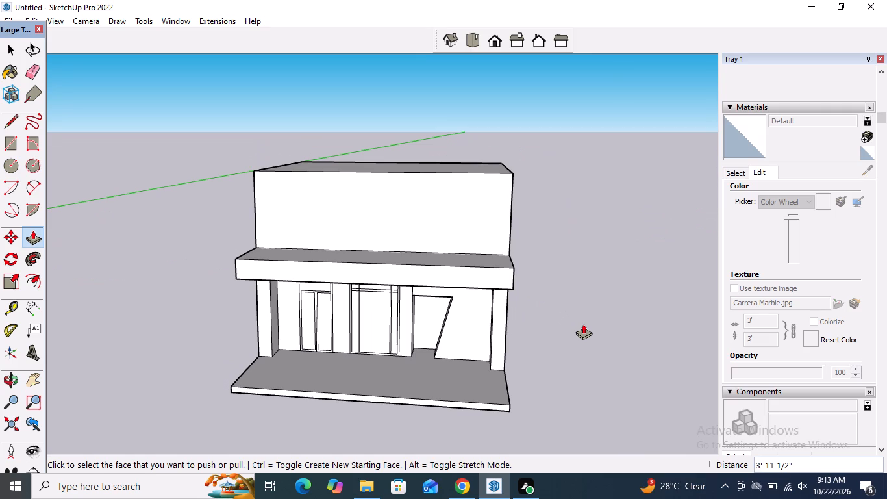
key("space")
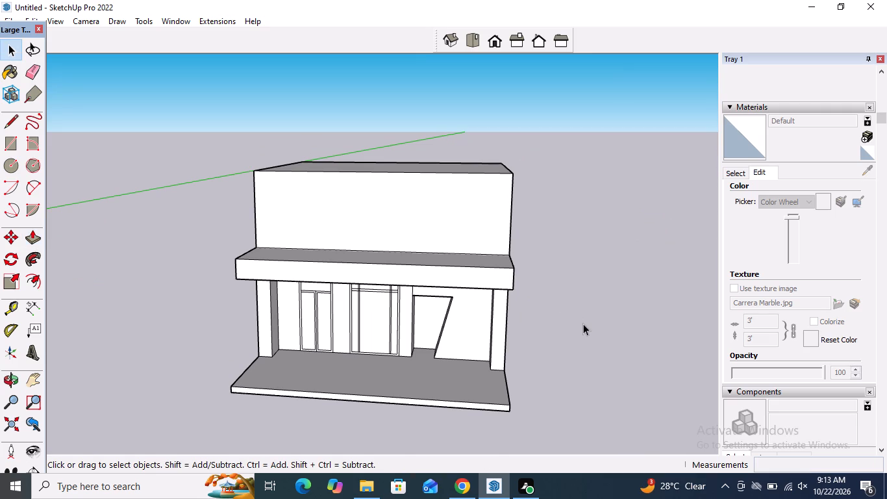
scroll(480, 310, "down", 4)
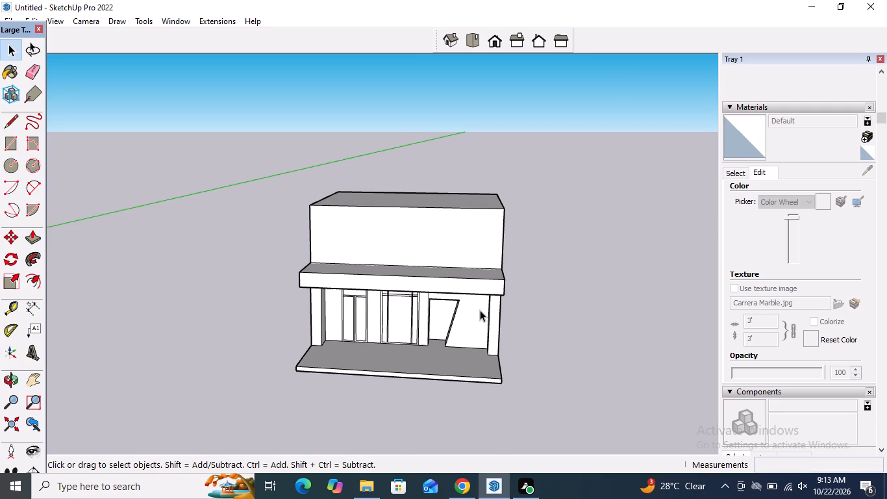
middle_click_drag(556, 308, 308, 297)
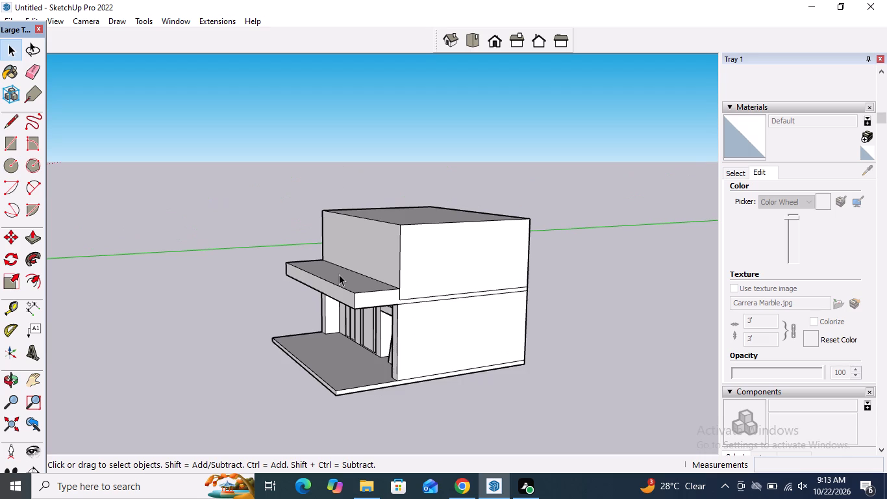
scroll(339, 274, "up", 1)
middle_click_drag(339, 274, 484, 176)
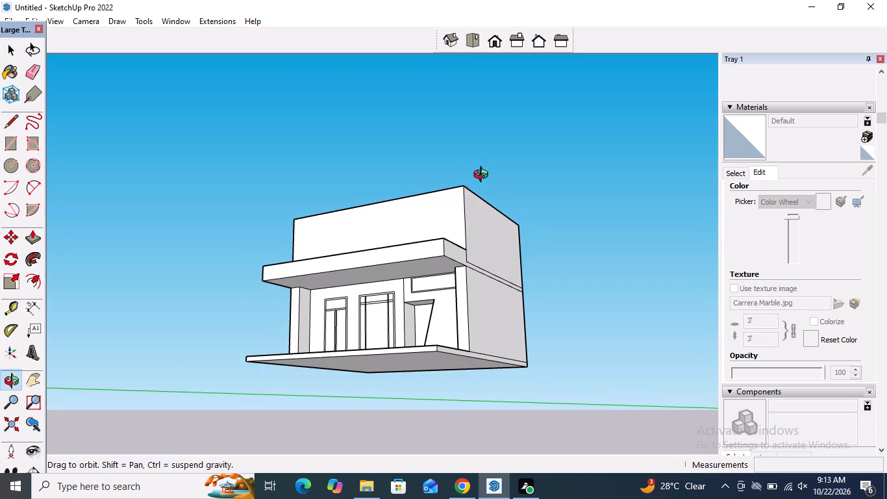
middle_click_drag(484, 176, 516, 243)
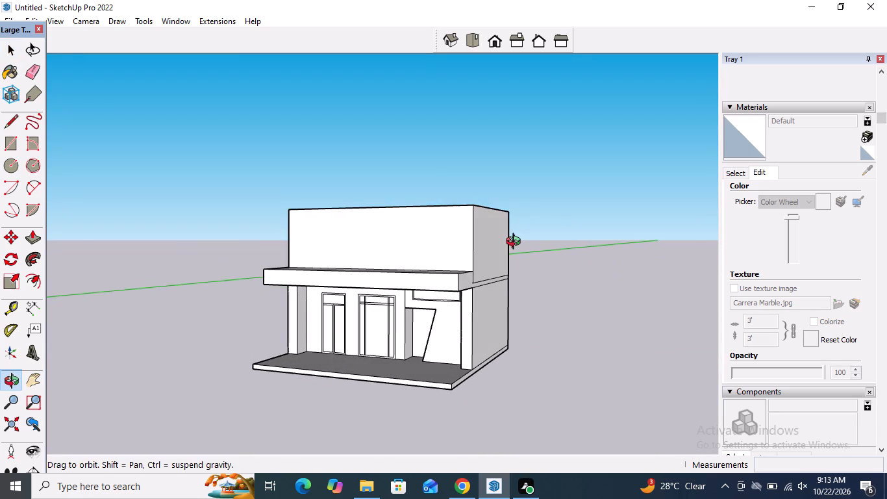
middle_click_drag(516, 243, 517, 244)
middle_click_drag(558, 249, 672, 252)
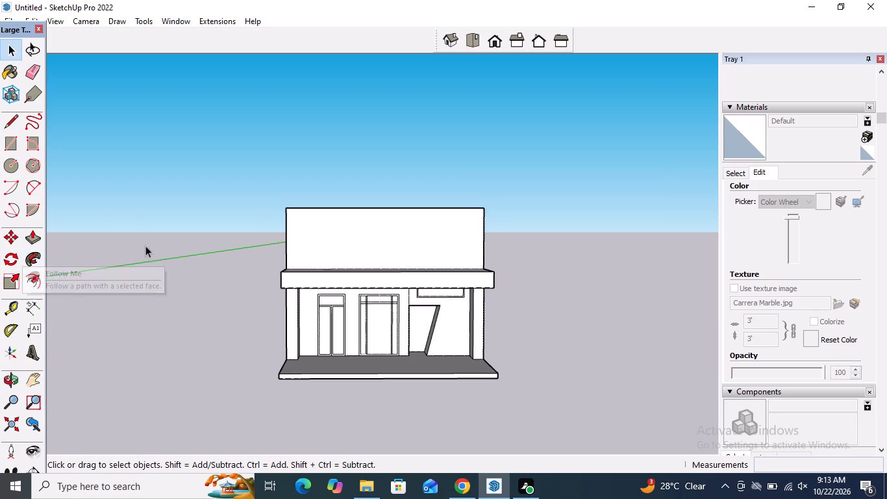
Push/Pull the roof face of the upper storey upward about 5' 6 1/2".
middle_click_drag(434, 239, 381, 276)
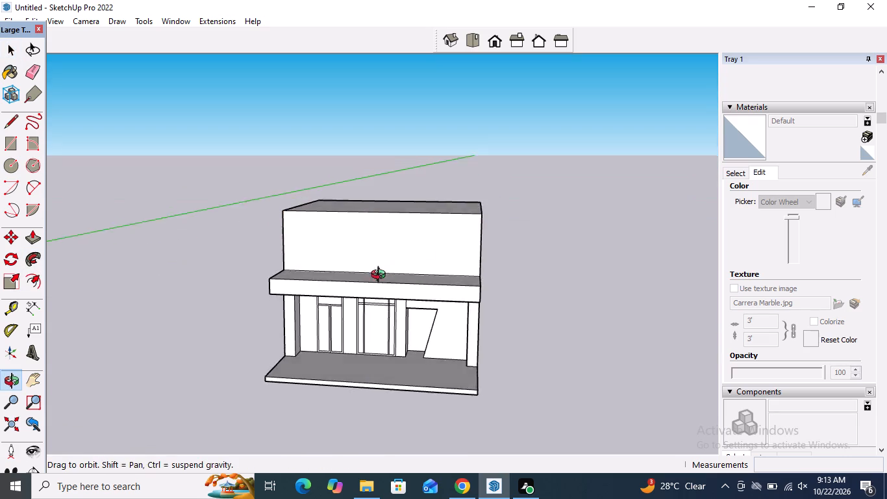
middle_click_drag(381, 276, 310, 322)
left_click(37, 244)
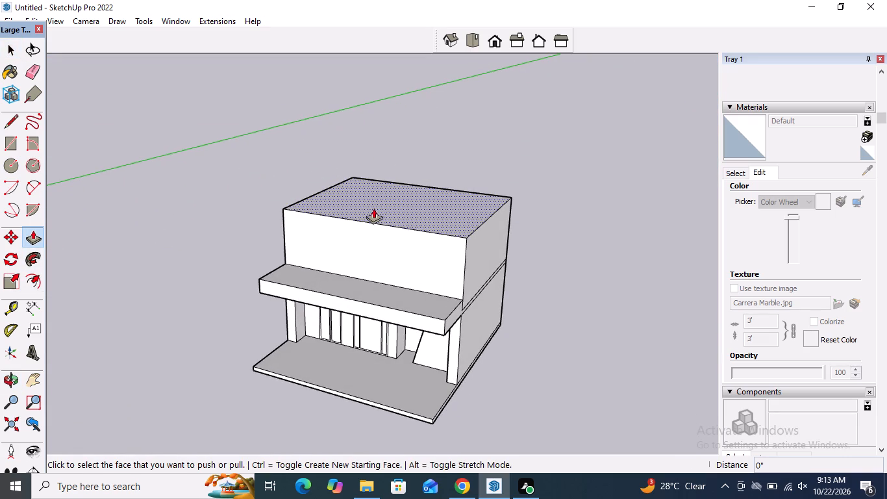
left_click(394, 203)
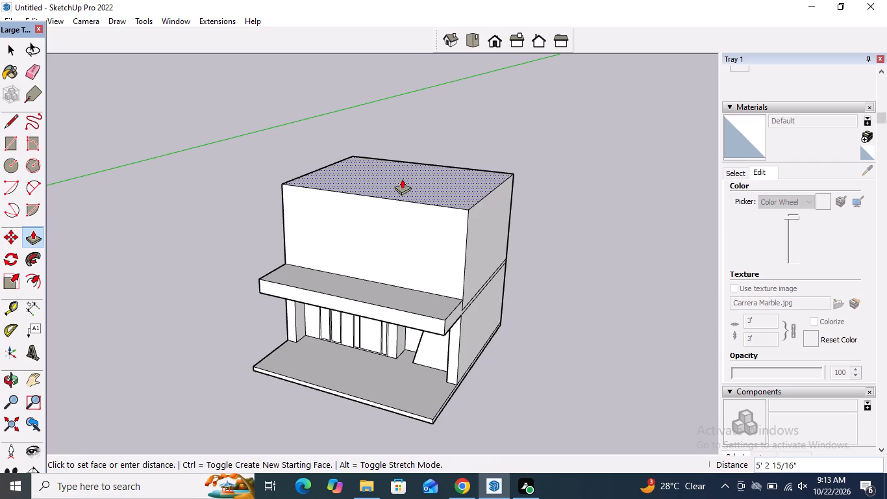
left_click(402, 179)
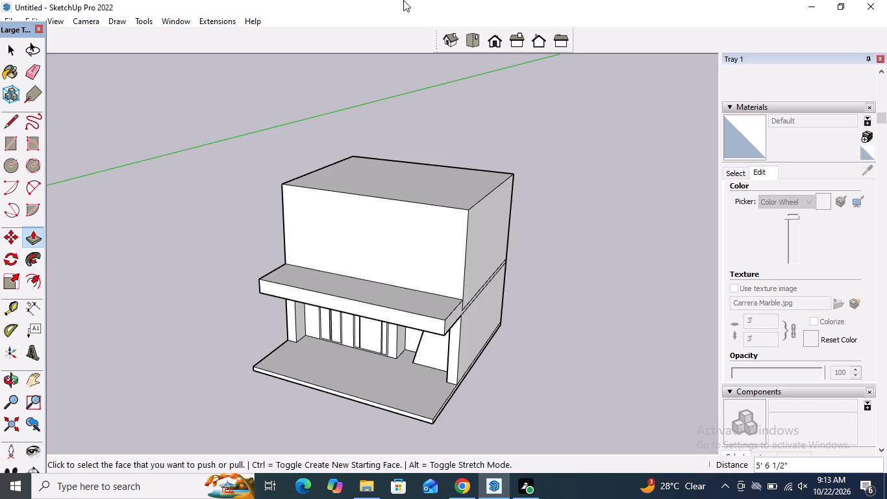
Start the Line tool for drawing on the building's front around the canopy slab and upper storey.
left_click(12, 130)
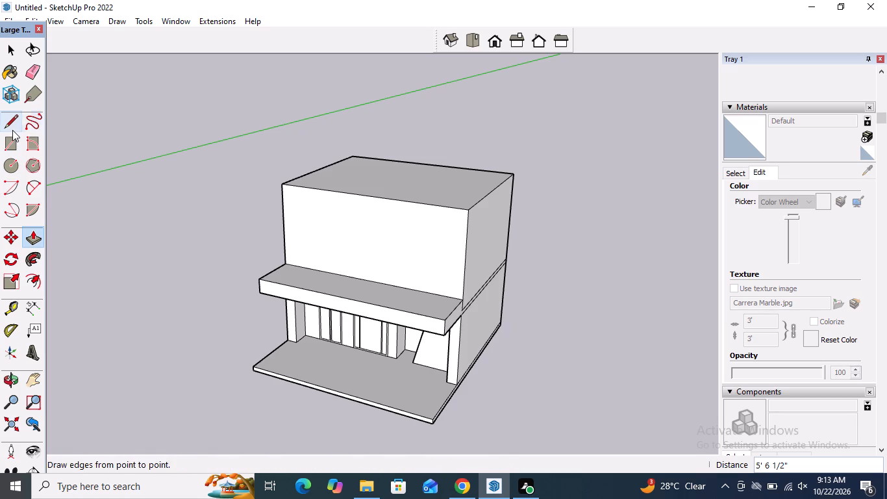
scroll(275, 252, "down", 4)
middle_click_drag(232, 261, 306, 246)
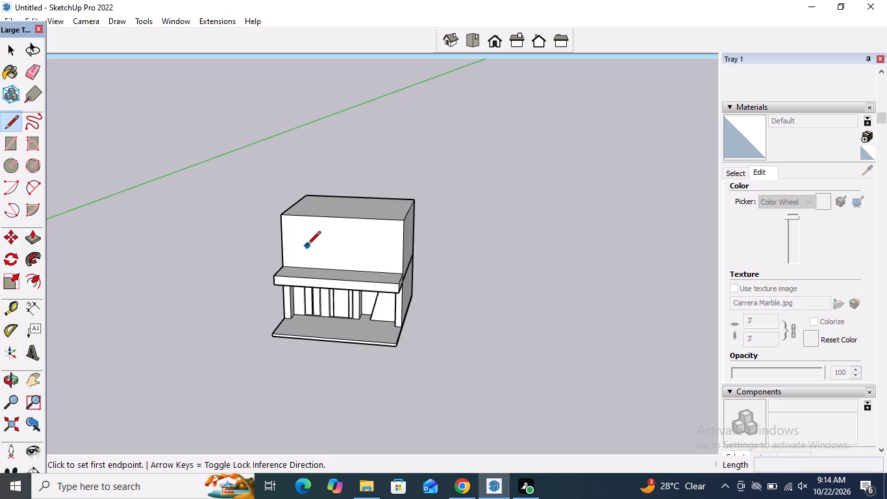
middle_click_drag(368, 287, 234, 274)
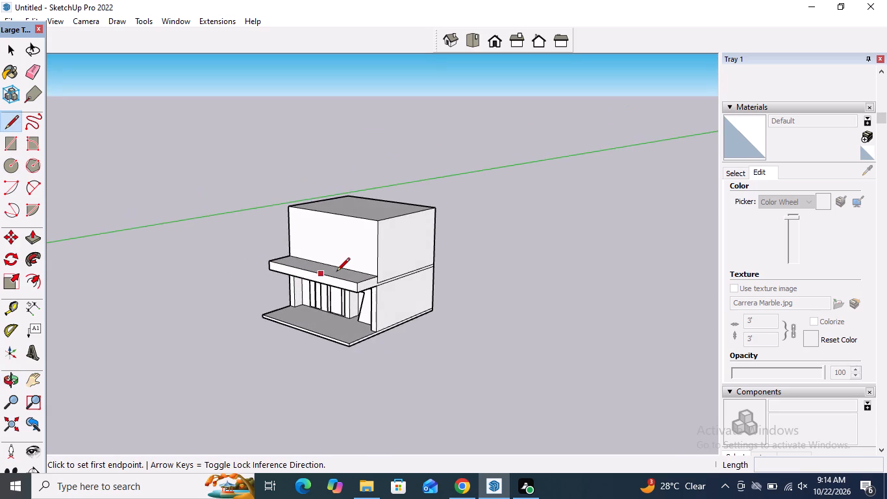
scroll(336, 272, "up", 3)
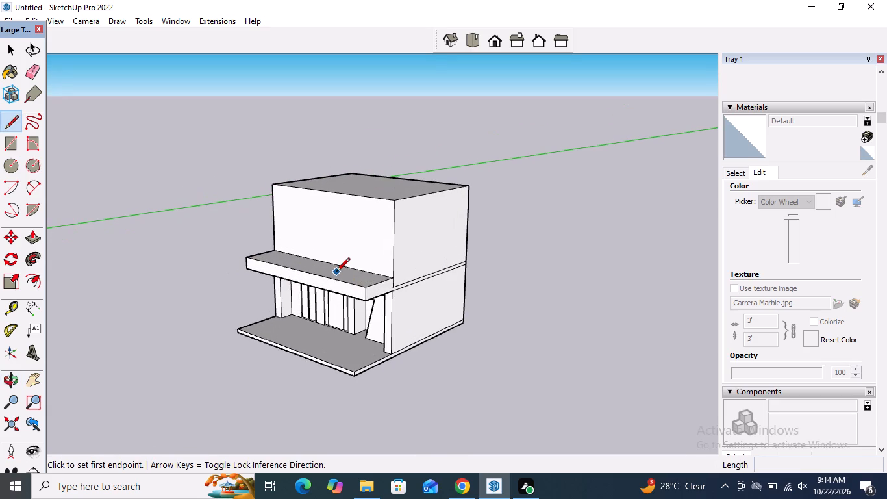
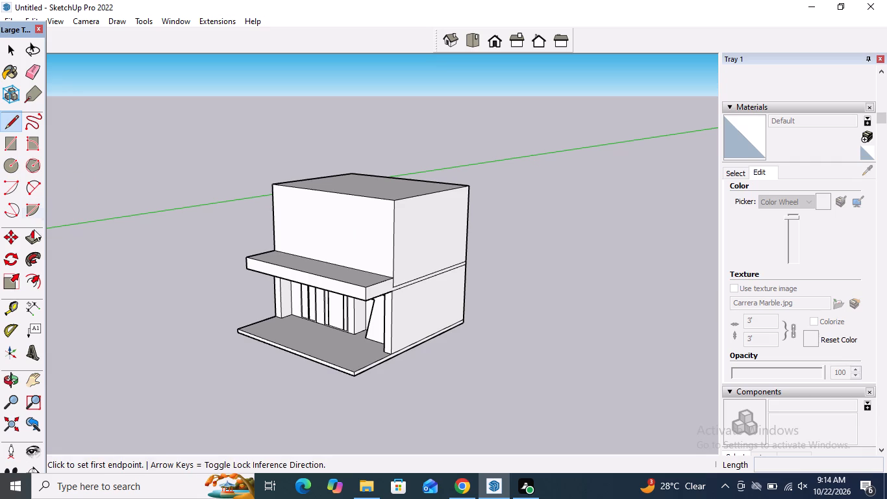
Push/Pull the building's roof face upward about 10' 9 1/2" to add a top block above the upper storey.
left_click_drag(34, 244, 41, 243)
left_click(362, 181)
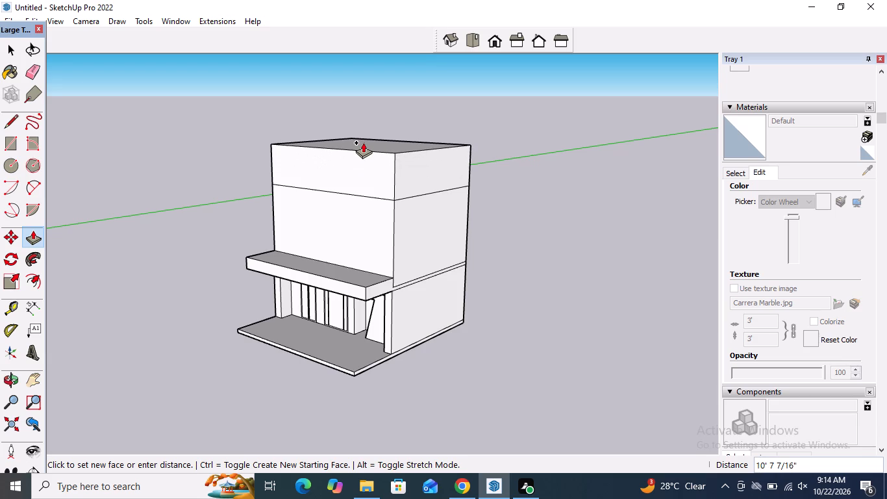
left_click(363, 142)
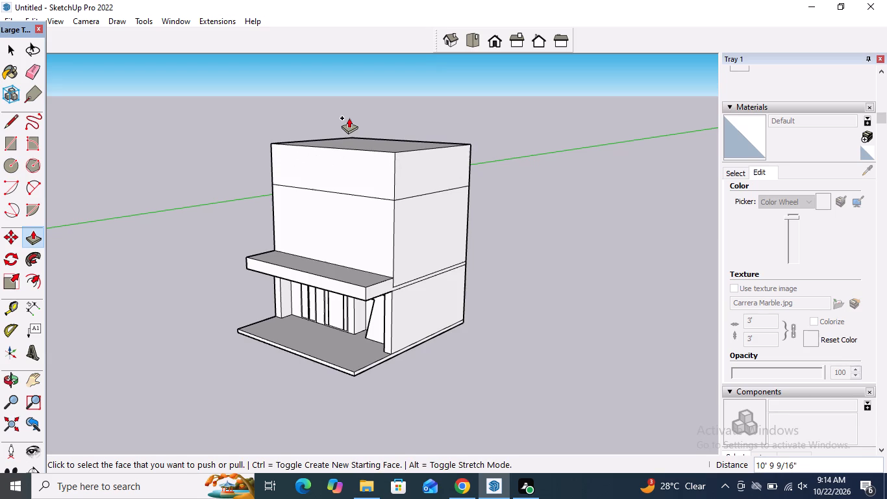
Push/Pull the front face of the new top block outward about 9' 11", projecting it over the facade like the canopy slab below.
left_click(350, 164)
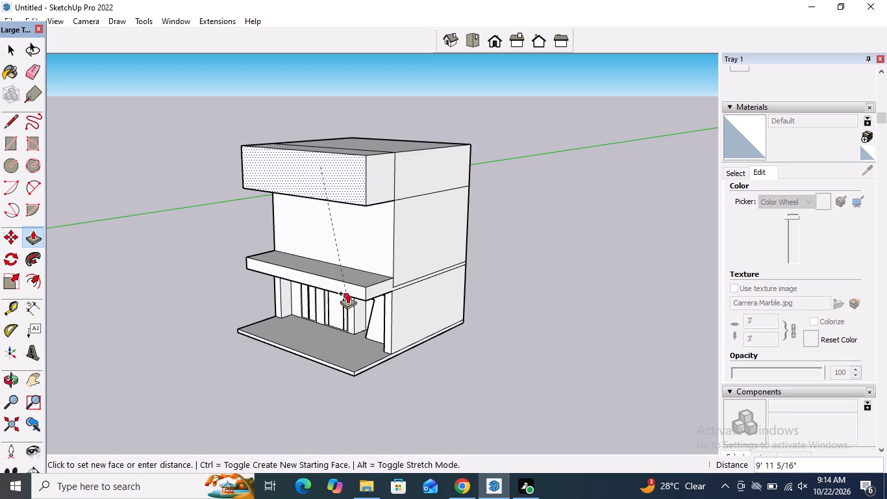
left_click(348, 290)
middle_click_drag(353, 258, 559, 224)
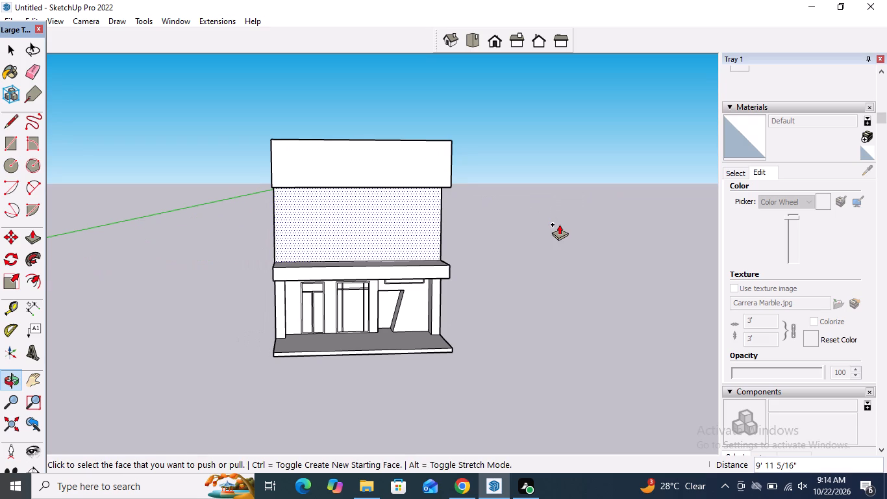
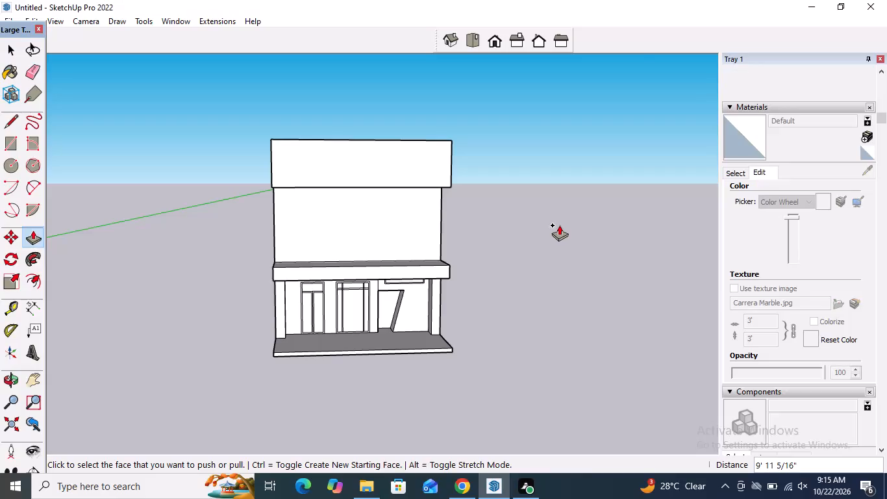
Draw a vertical line about 34' long from the canopy slab's lower front edge, beside the slanted opening, to just above the top block.
key("space")
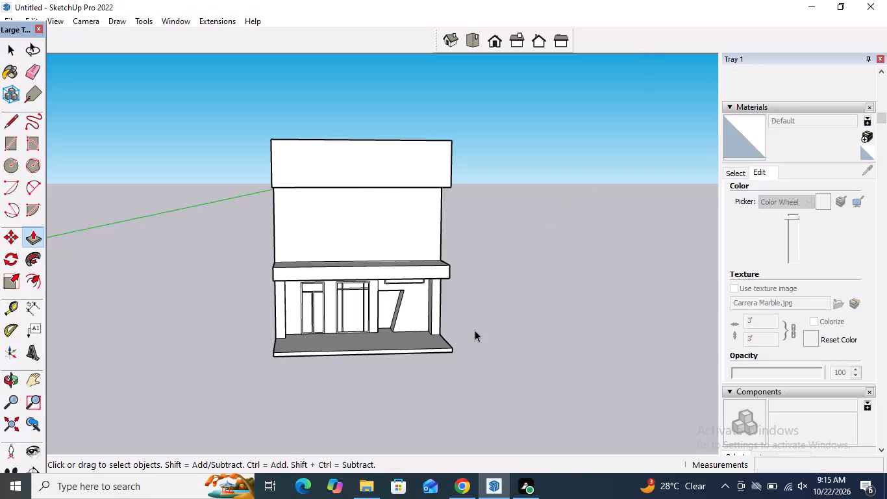
middle_click_drag(365, 202, 365, 186)
scroll(365, 186, "up", 4)
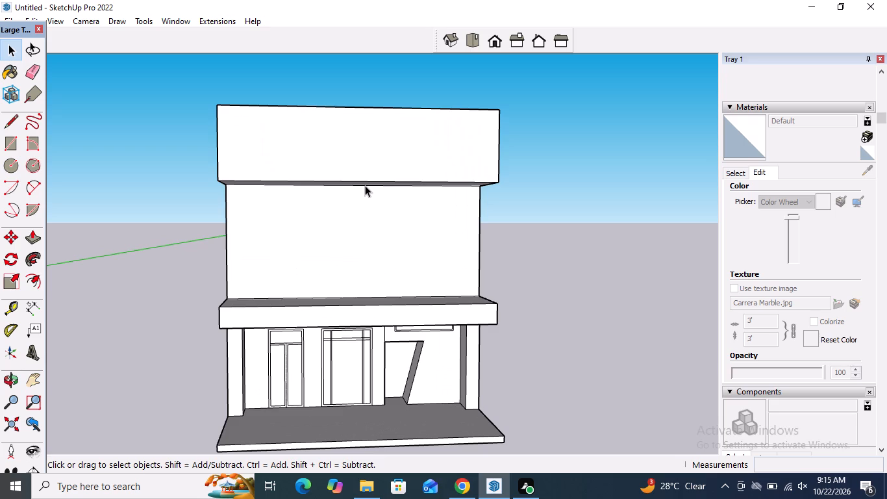
scroll(342, 249, "down", 1)
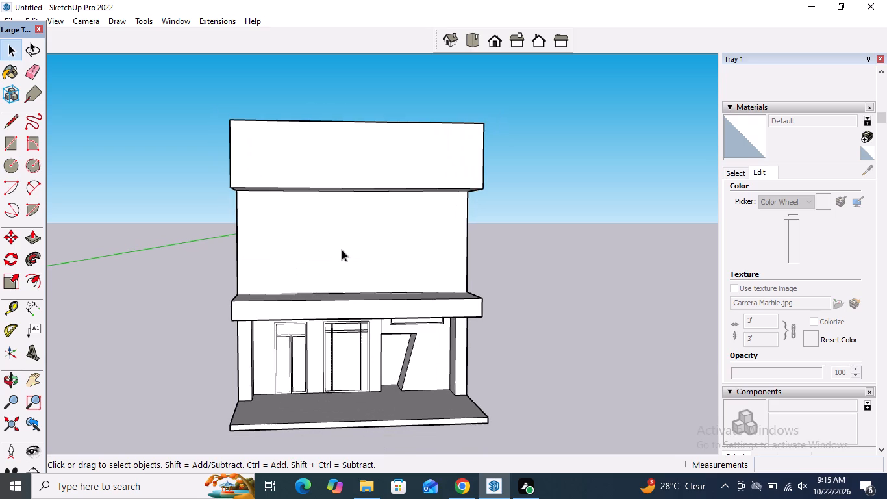
middle_click_drag(342, 249, 336, 257)
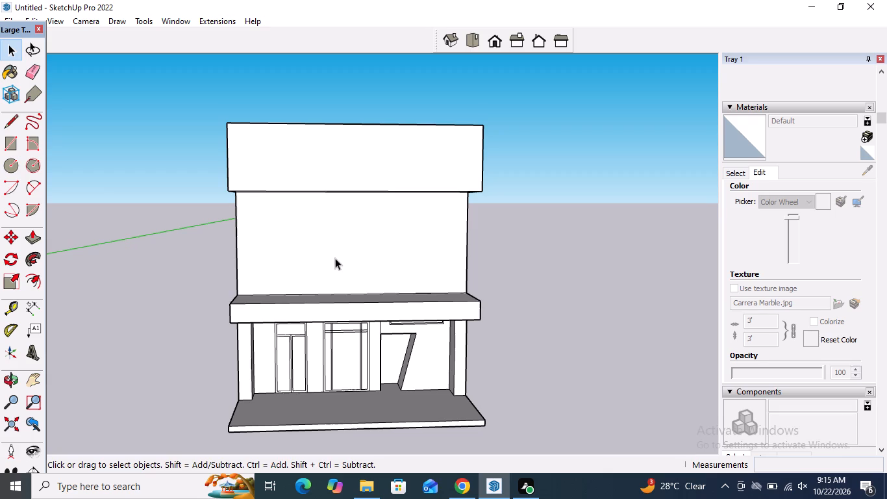
left_click(12, 123)
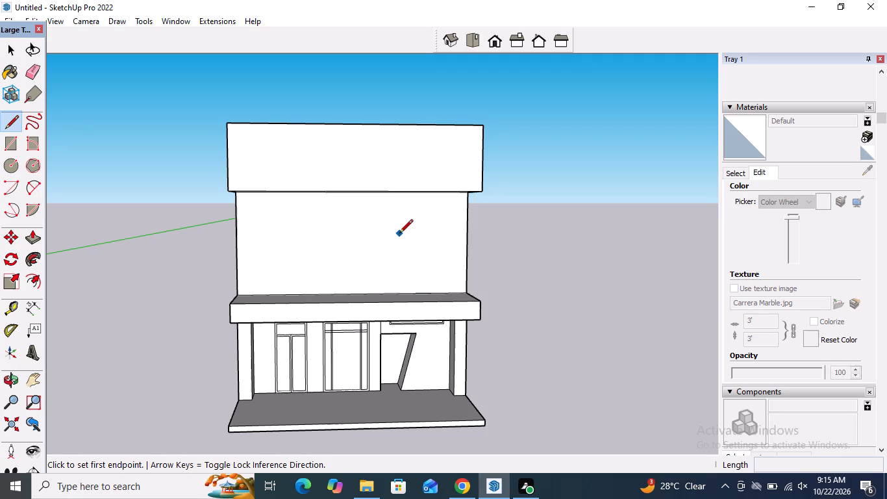
middle_click_drag(408, 307, 406, 303)
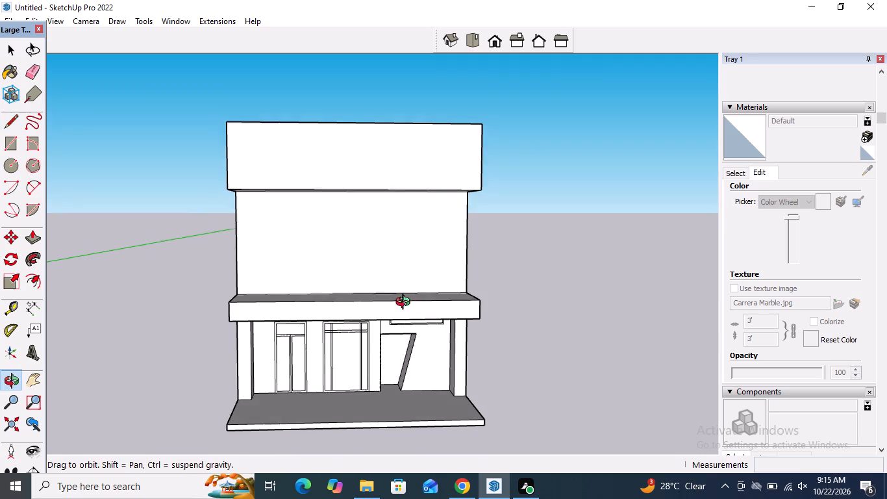
middle_click_drag(406, 303, 394, 303)
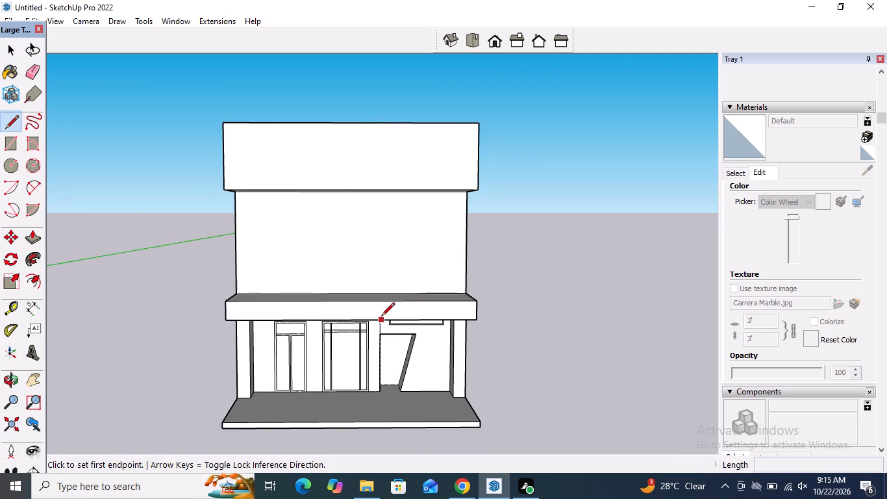
left_click(381, 317)
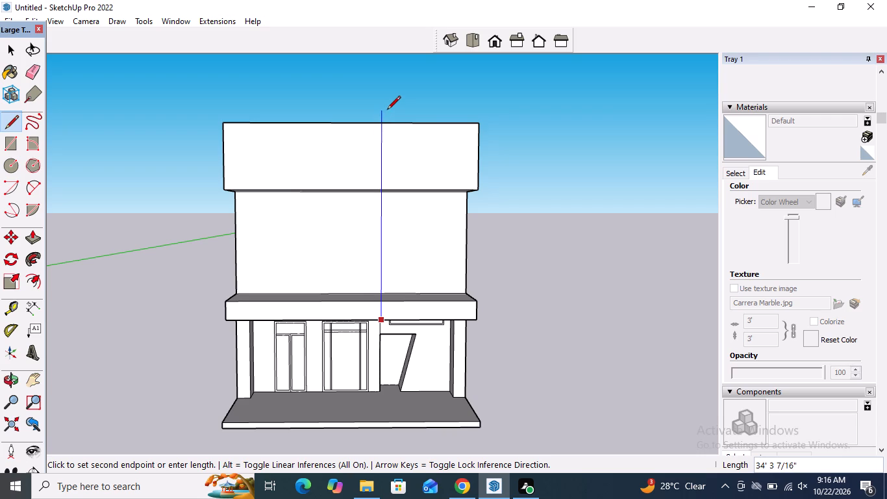
left_click(387, 109)
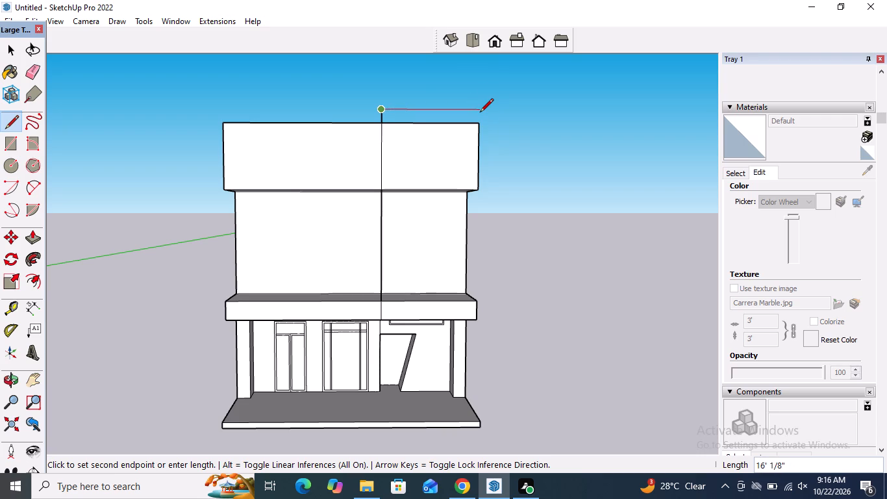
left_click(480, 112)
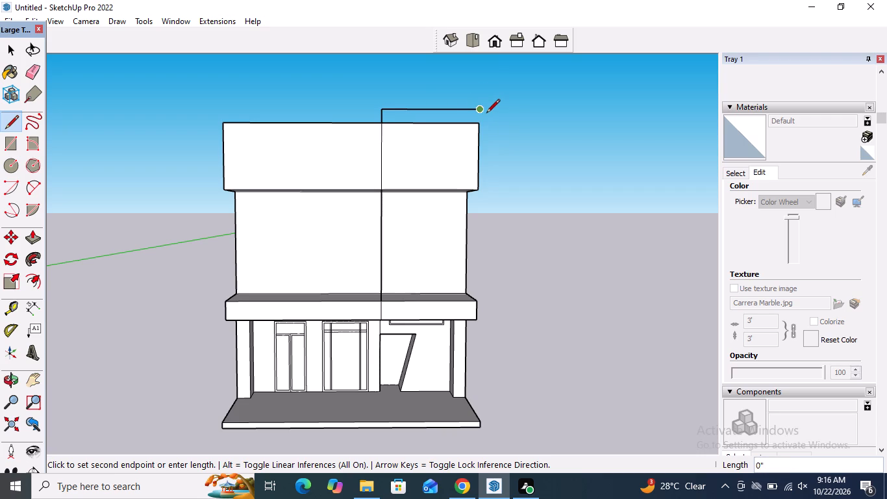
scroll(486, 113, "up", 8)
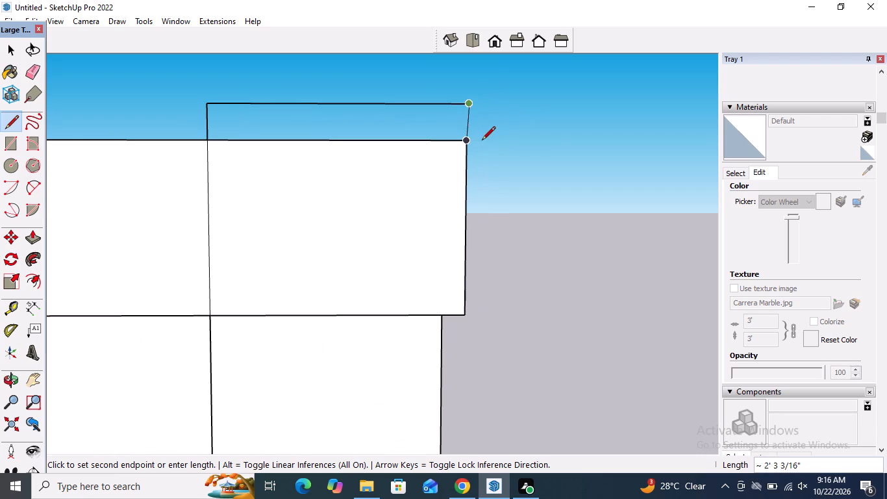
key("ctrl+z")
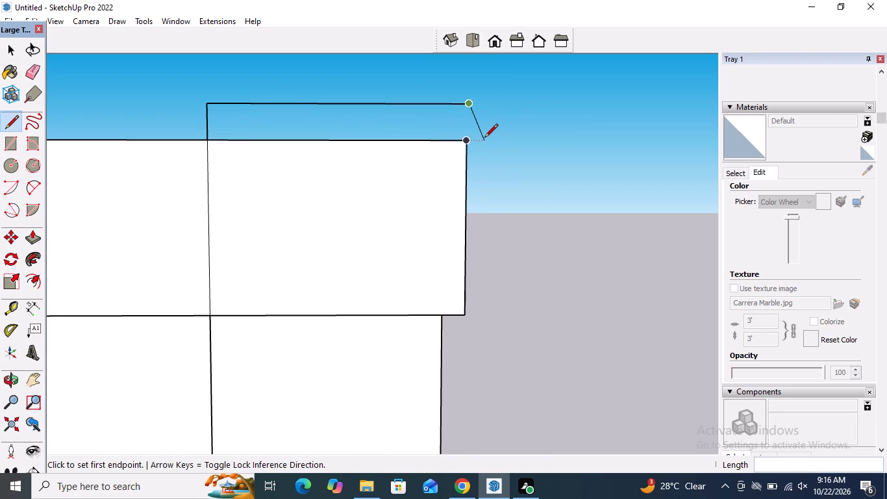
Complete the tall panel outline across to the block's outer edge and down about 34' 6" to the canopy slab's lower corner.
left_click(207, 104)
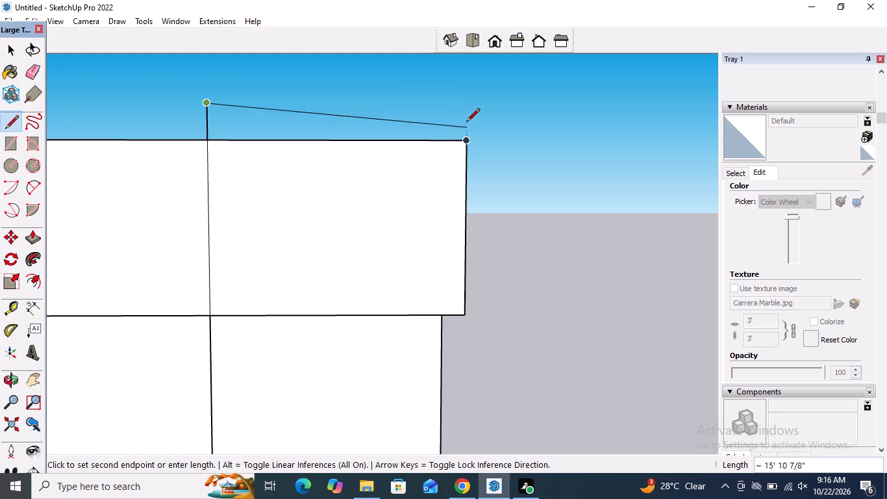
left_click(468, 106)
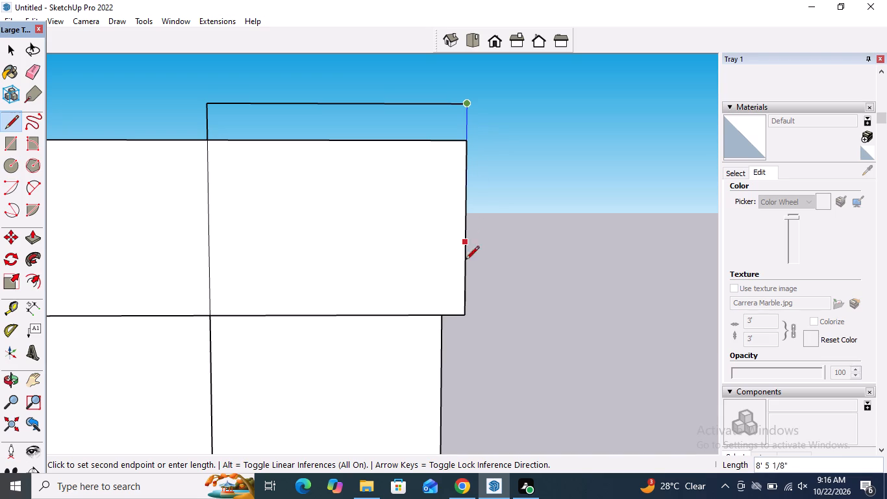
scroll(462, 285, "down", 12)
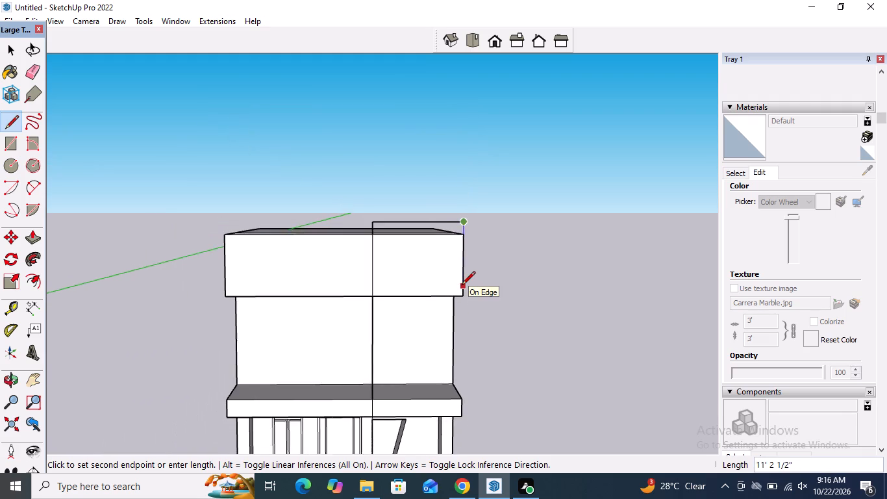
scroll(462, 286, "down", 3)
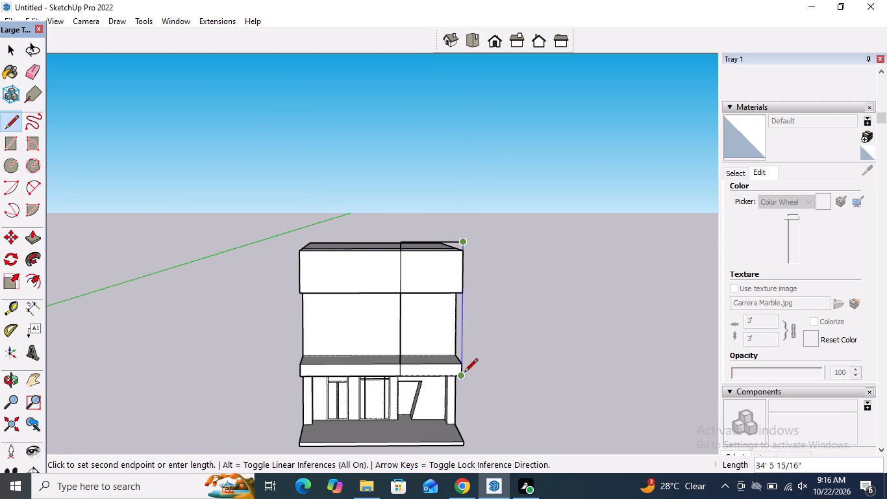
left_click(464, 374)
Draw a vertical line about 3' 2" long across the canopy band from the midpoint of the tall panel's lower edge.
middle_click_drag(462, 374, 461, 373)
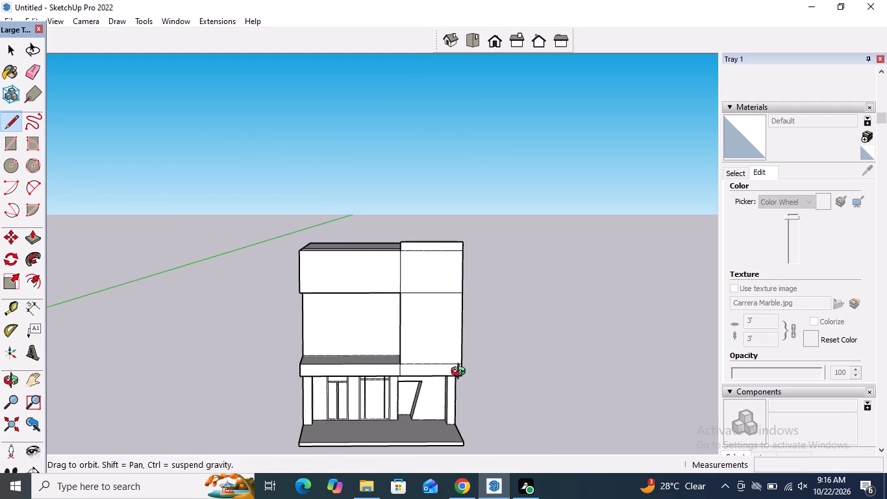
middle_click_drag(461, 373, 451, 368)
scroll(447, 367, "up", 3)
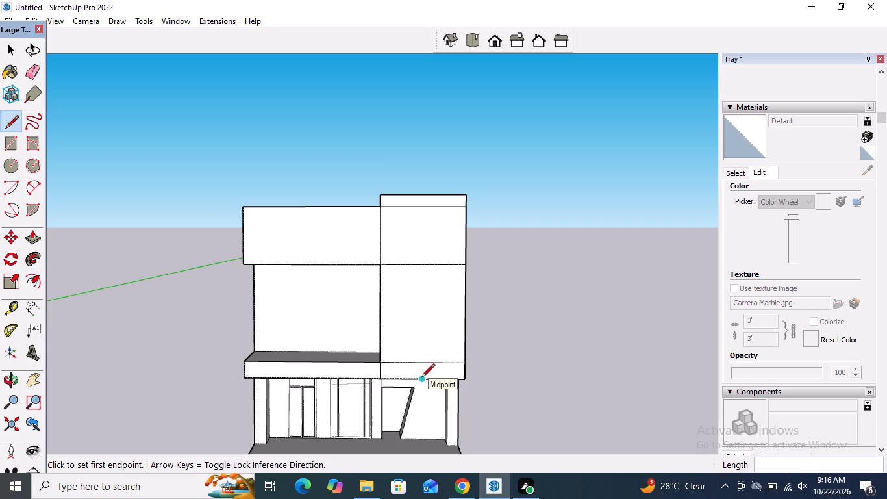
left_click(421, 378)
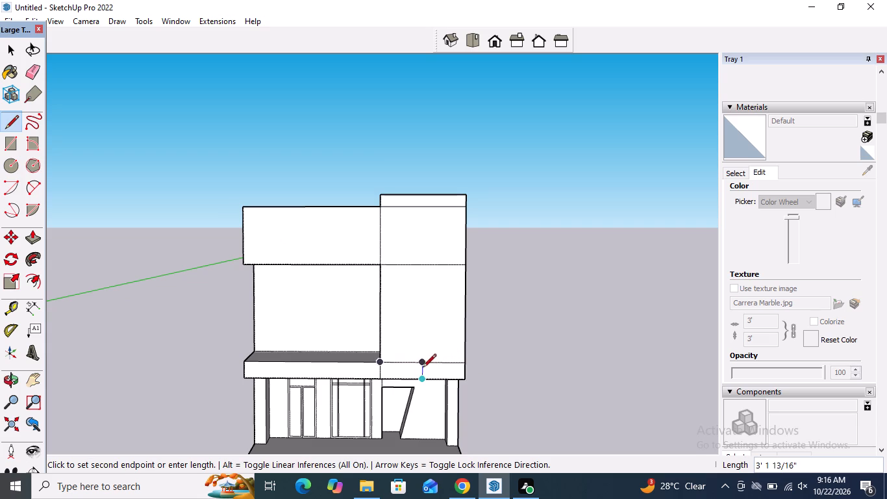
left_click(422, 365)
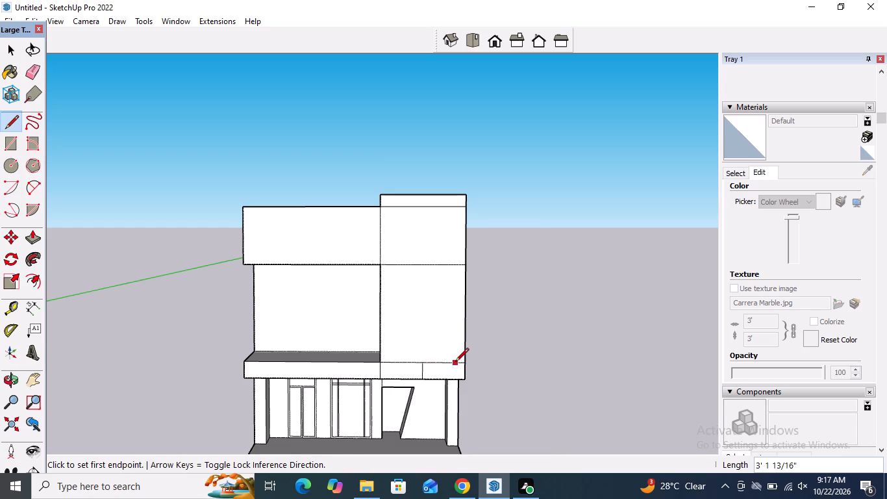
Draw a vertical line about 29' 2" long near the panel's outer edge, from the canopy's upper edge to the top block's upper edge.
scroll(450, 363, "up", 4)
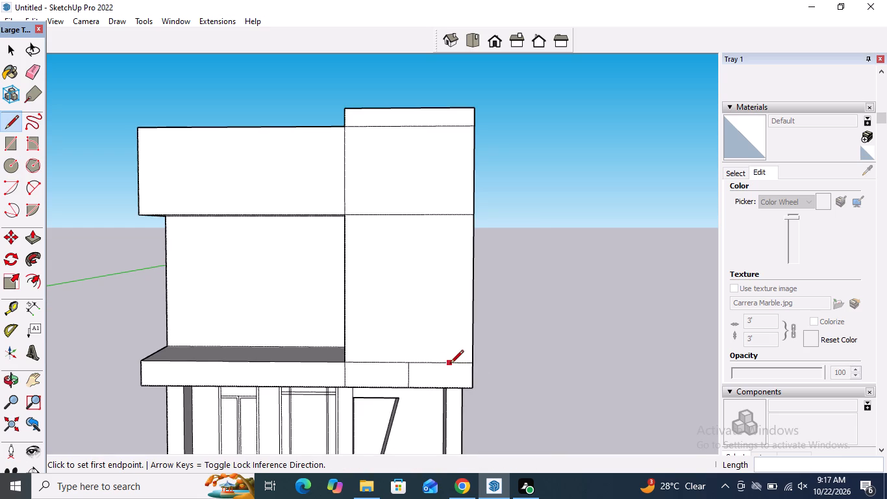
left_click(451, 365)
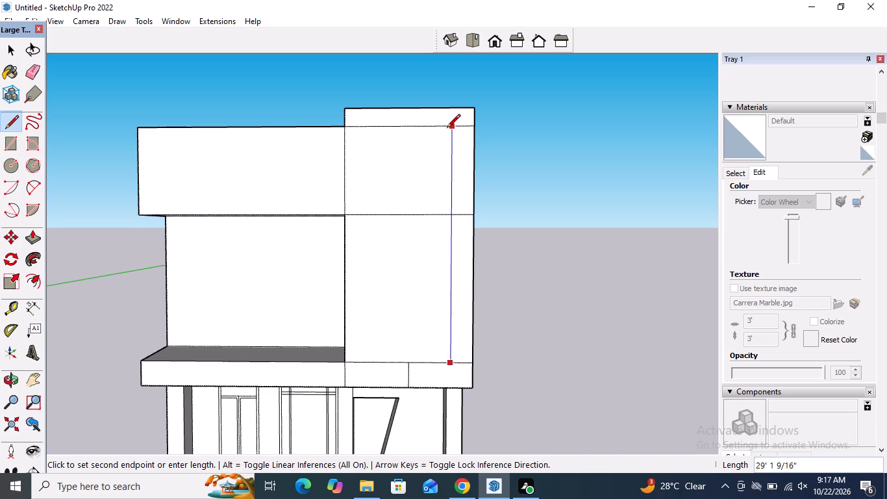
left_click(450, 129)
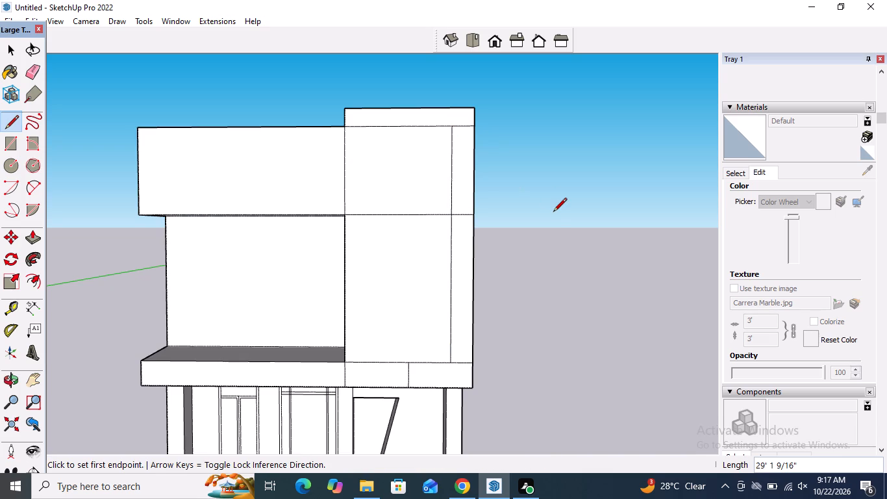
Delete the side face between the tall front panel and the upper storey, above the canopy slab.
key("space")
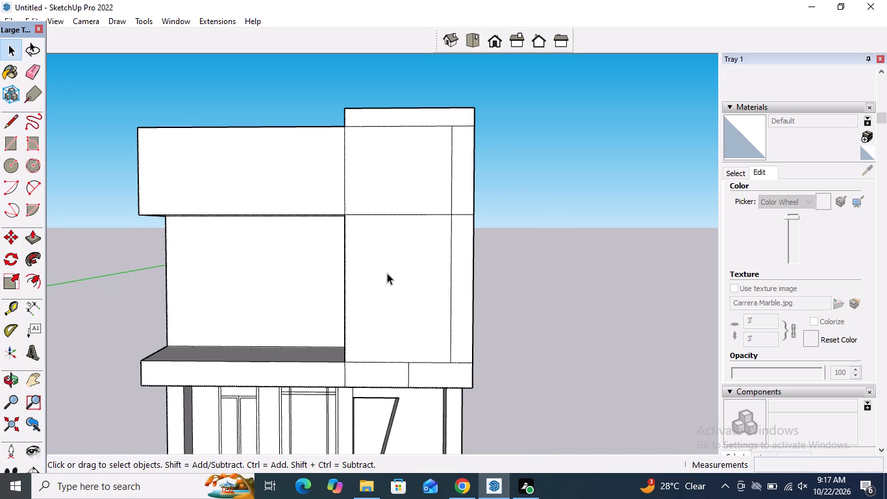
scroll(427, 275, "up", 1)
middle_click_drag(427, 274, 227, 293)
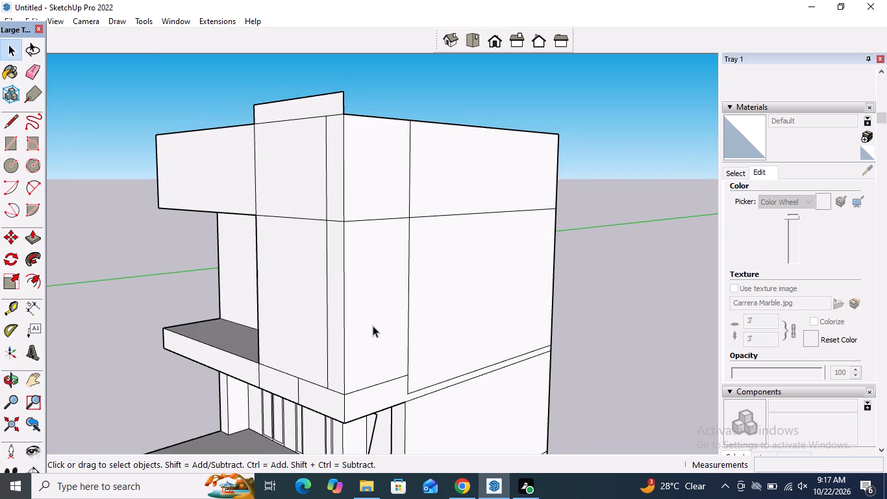
left_click(373, 325)
key("Delete")
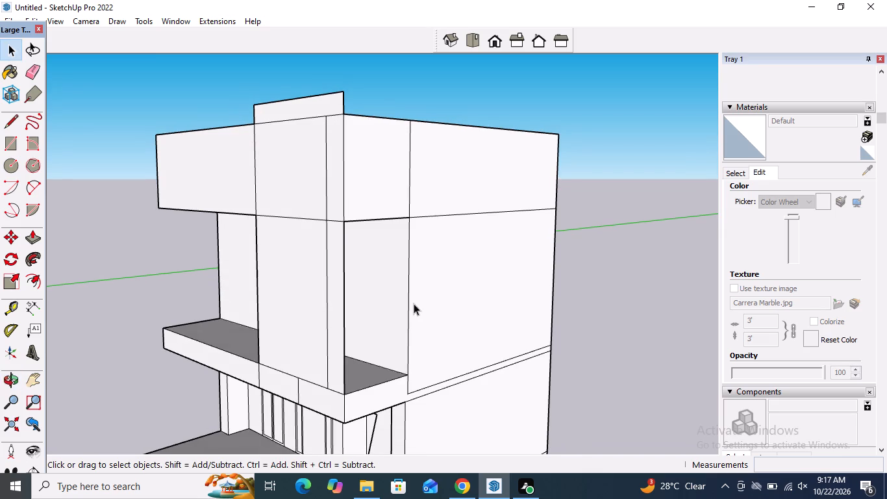
Push/Pull the roof's front strip down about 1' 10" and lower the main roof face by the same distance.
middle_click_drag(414, 303, 592, 328)
scroll(452, 294, "down", 5)
middle_click_drag(505, 276, 306, 307)
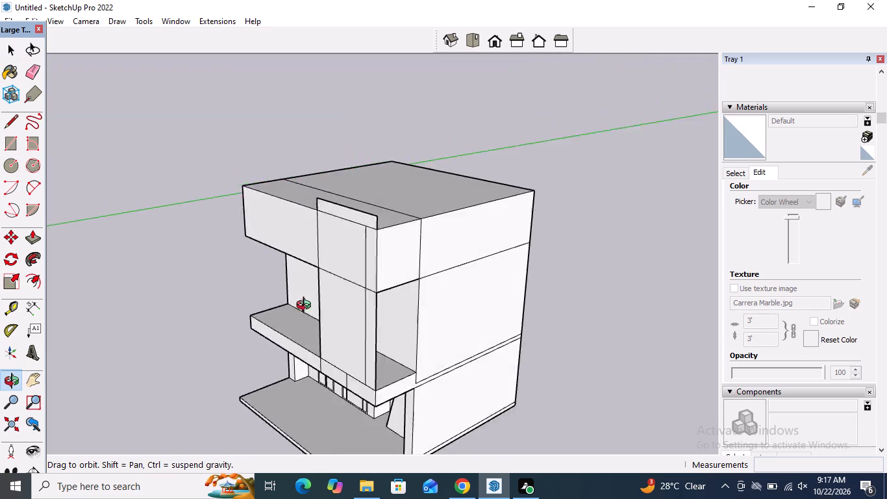
middle_click_drag(306, 307, 225, 306)
scroll(358, 160, "up", 3)
scroll(358, 160, "down", 2)
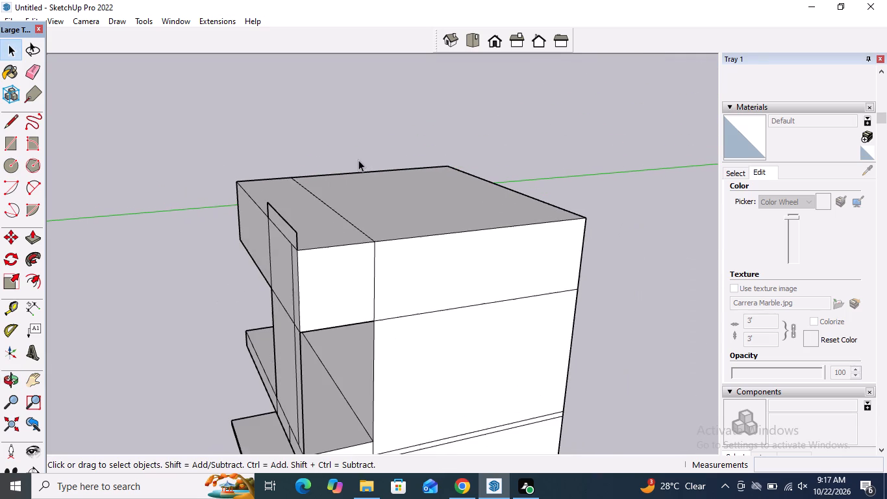
left_click(38, 242)
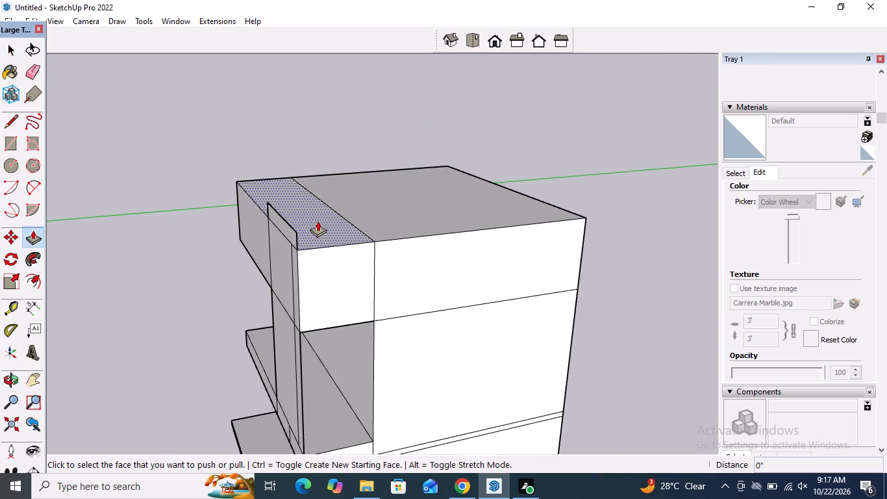
left_click(318, 220)
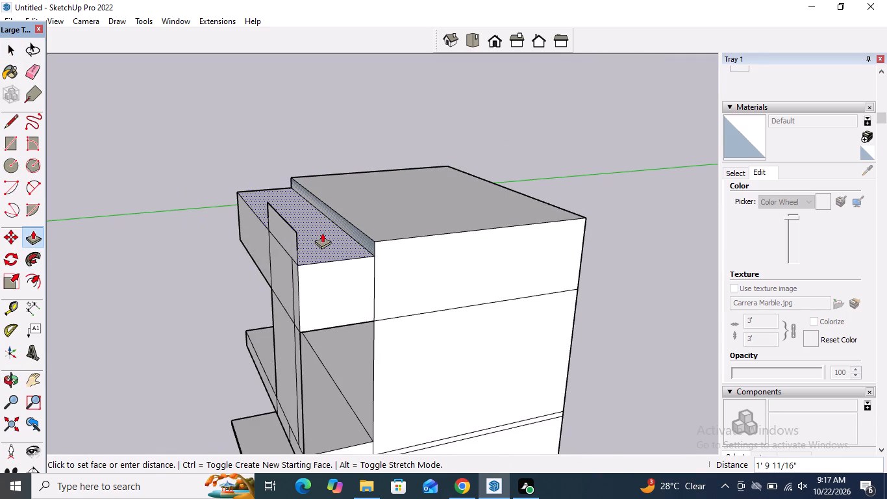
left_click(322, 233)
double_click(414, 215)
scroll(416, 230, "down", 4)
Push/Pull the back face of the panel's raised part above the roof about 2' 10" to thicken it.
middle_click_drag(416, 231, 608, 185)
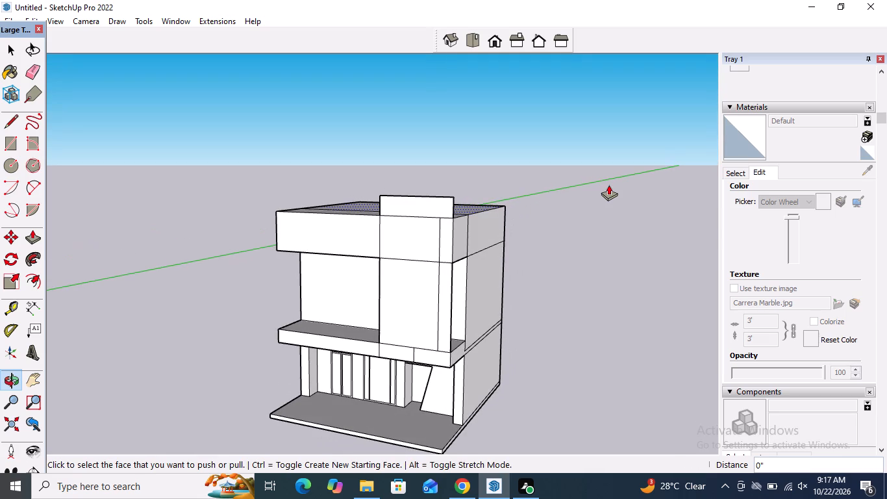
middle_click_drag(555, 227, 304, 235)
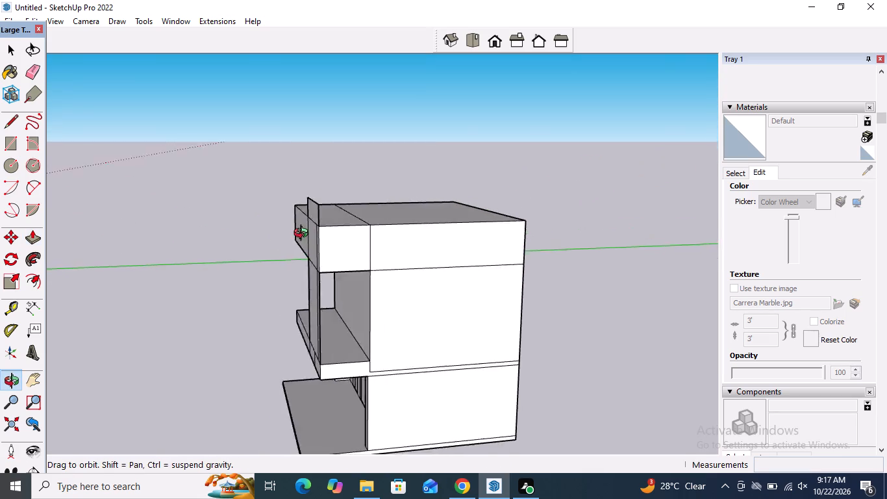
middle_click_drag(304, 235, 149, 253)
scroll(285, 195, "up", 3)
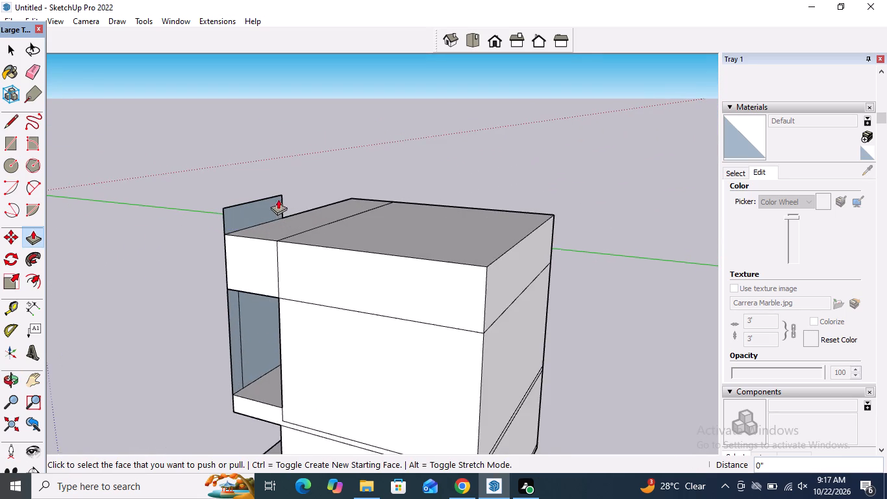
scroll(278, 199, "up", 2)
left_click(221, 233)
left_click(218, 249)
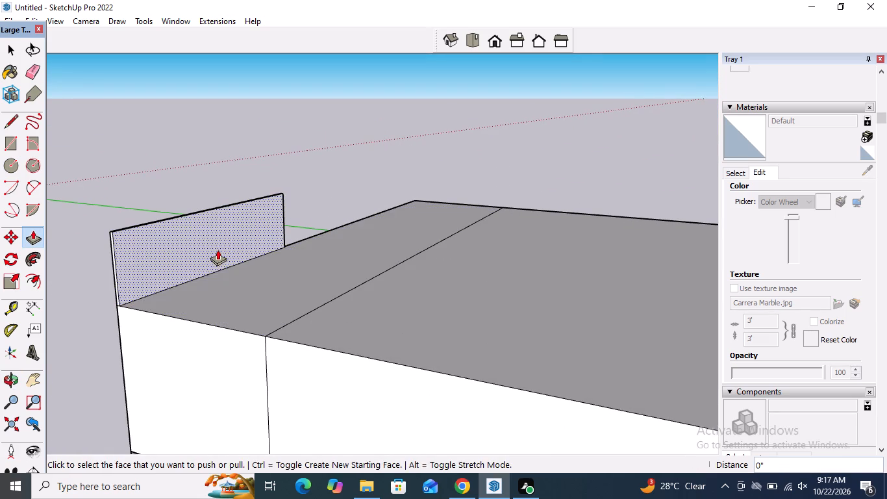
scroll(443, 228, "down", 3)
left_click(304, 294)
scroll(492, 164, "down", 5)
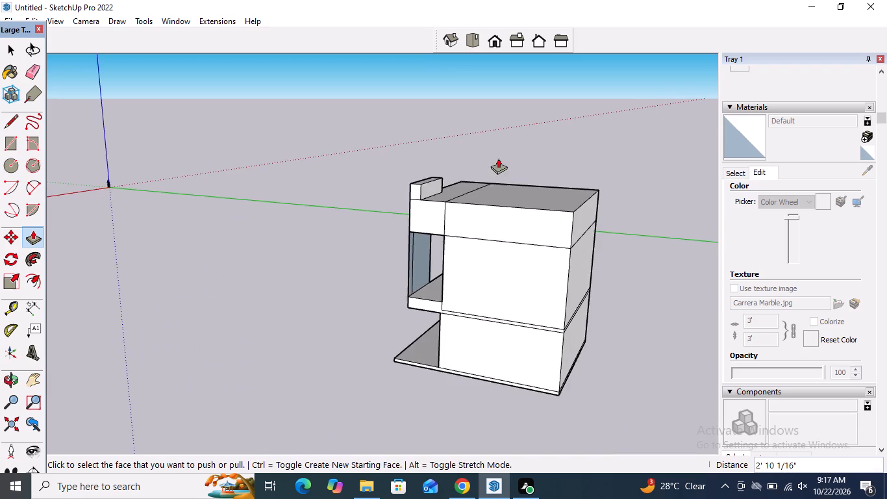
Push/Pull the inner back face of the tall front panel about 10" through the open side above the canopy slab.
scroll(412, 281, "up", 13)
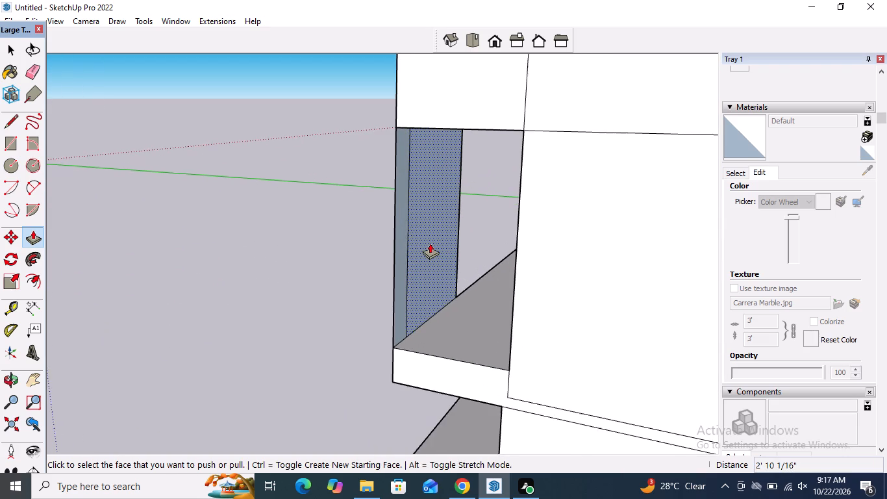
left_click(430, 243)
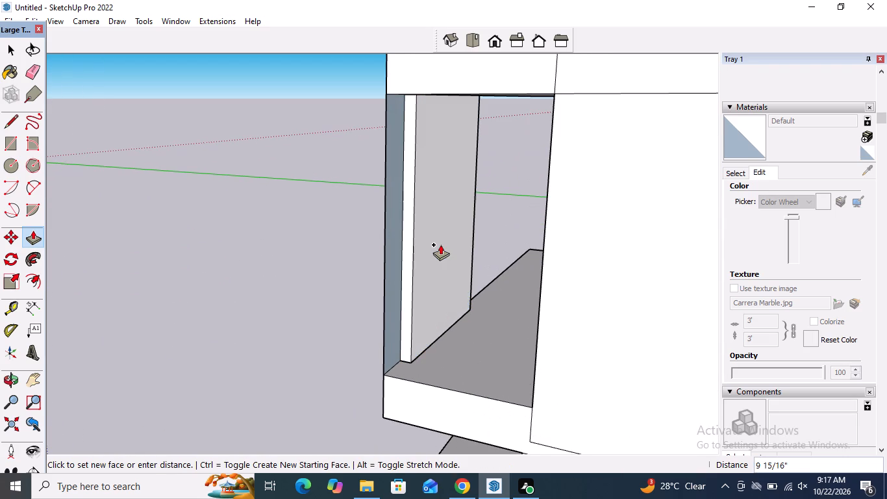
left_click(440, 243)
double_click(397, 286)
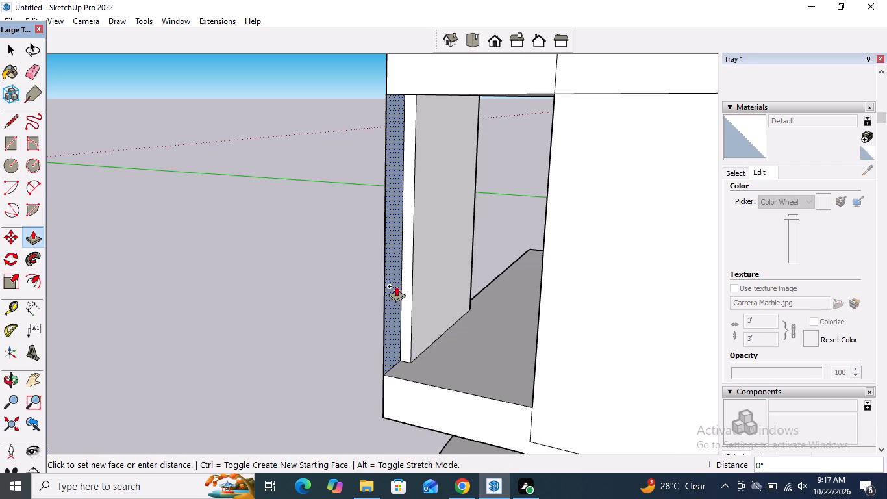
Erase the short horizontal edges crossing the tall panel's outer strip, plus the canopy's upper-edge line and top block's lower-edge line across the panel.
scroll(412, 286, "down", 5)
middle_click_drag(413, 292, 781, 344)
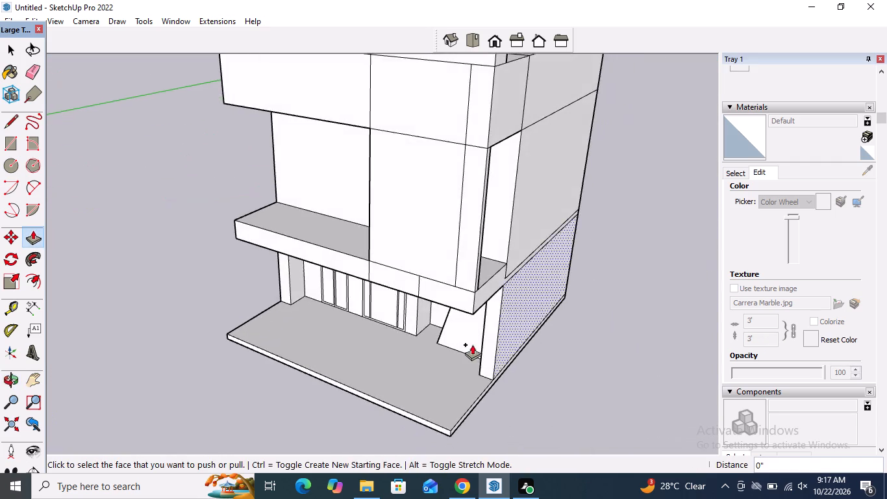
scroll(468, 344, "down", 4)
middle_click_drag(469, 342, 607, 284)
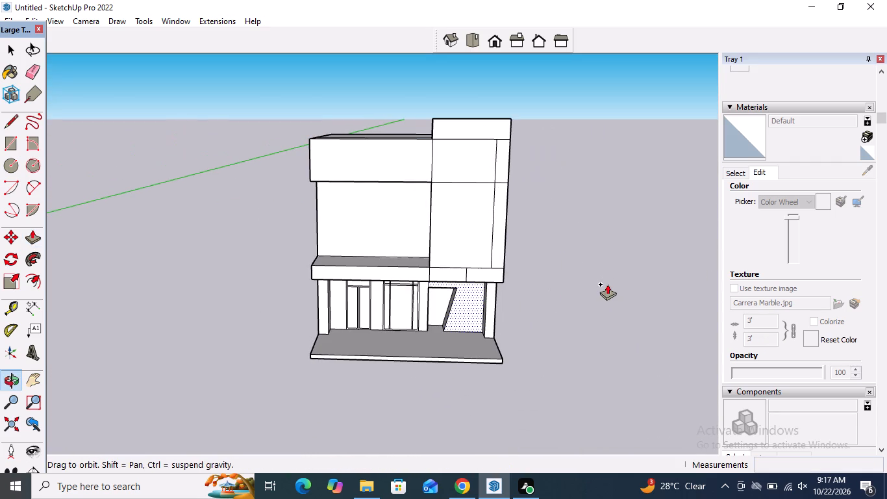
left_click(36, 71)
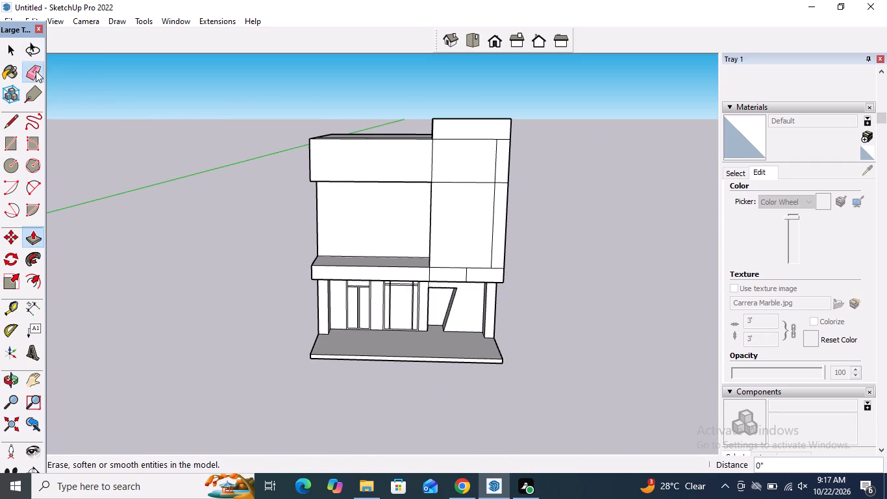
scroll(561, 148, "up", 4)
left_click(472, 133)
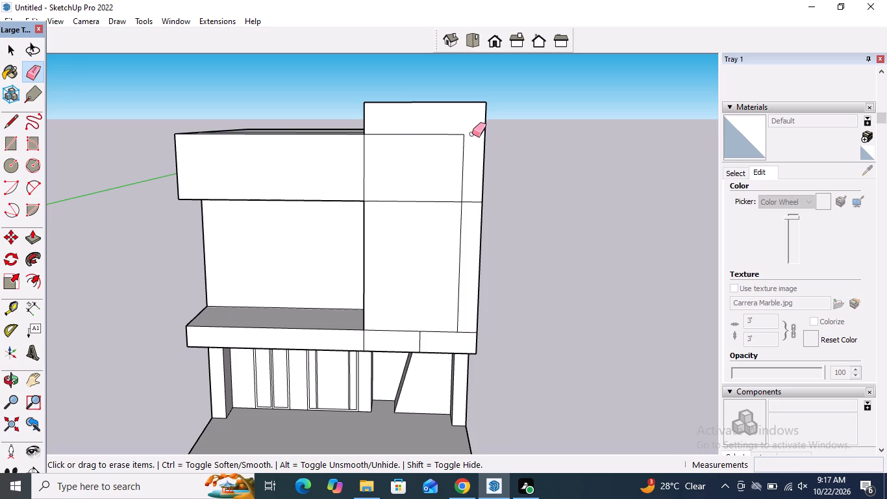
left_click(473, 202)
scroll(441, 376, "up", 3)
left_click(478, 313)
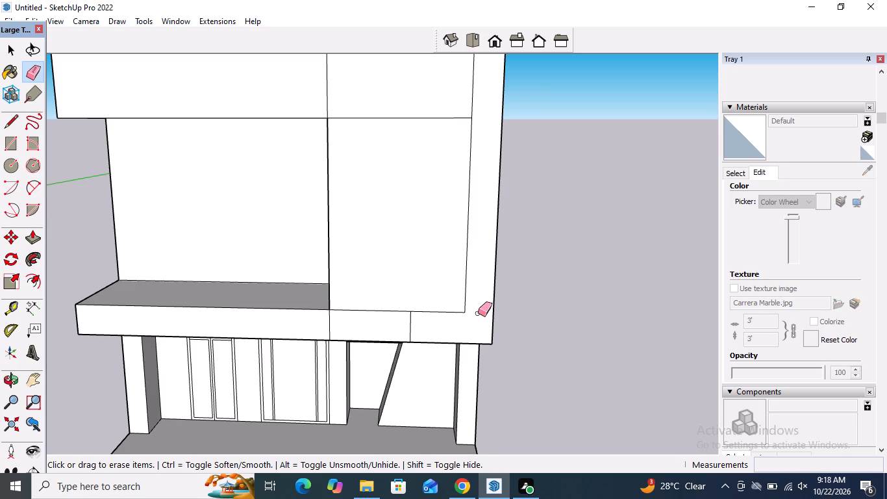
left_click(362, 311)
scroll(369, 339, "down", 3)
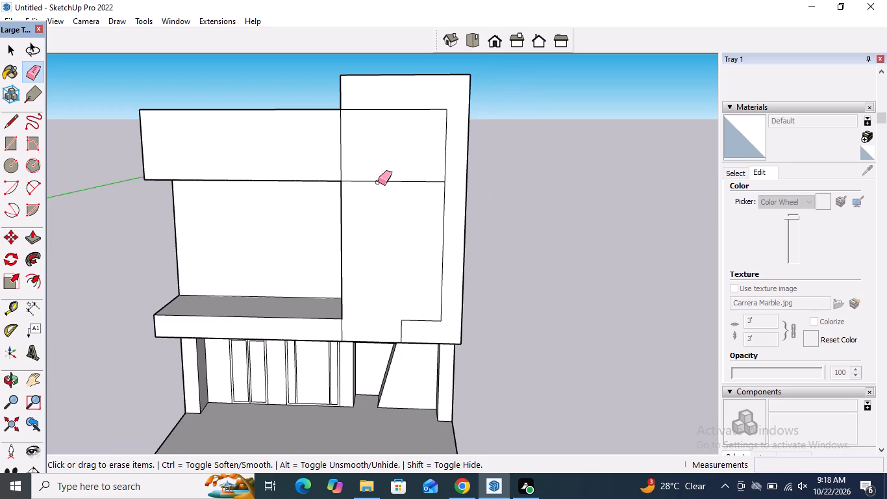
left_click(378, 182)
Draw a horizontal line about 25' 8" long across the top block's front face, just below its upper edge, ending at the tall panel.
scroll(383, 200, "down", 4)
middle_click_drag(481, 190, 419, 154)
scroll(434, 176, "up", 1)
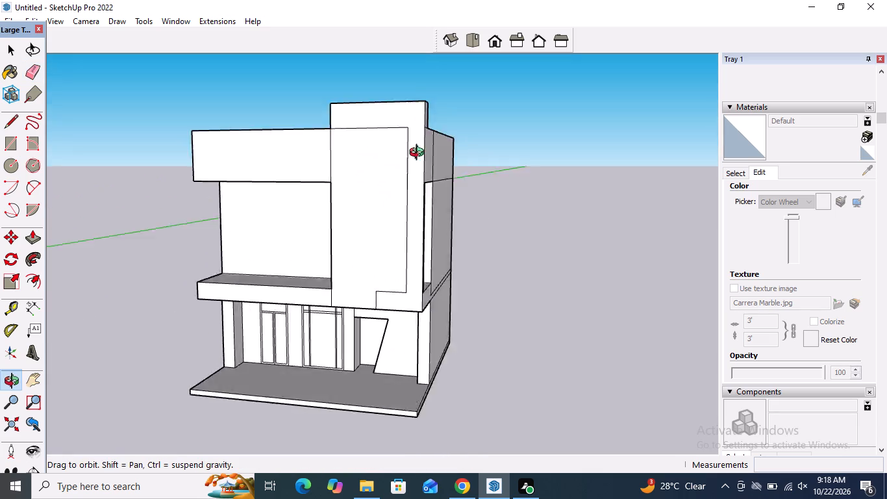
middle_click_drag(419, 154, 599, 289)
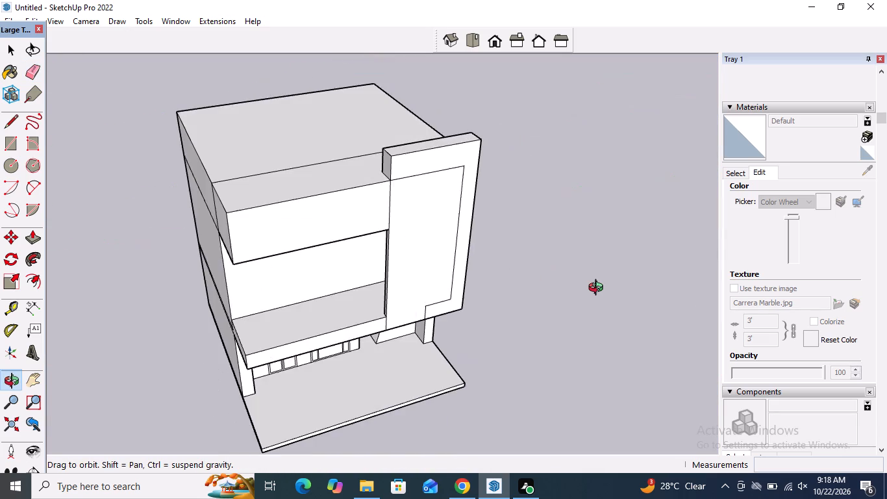
middle_click_drag(599, 289, 551, 207)
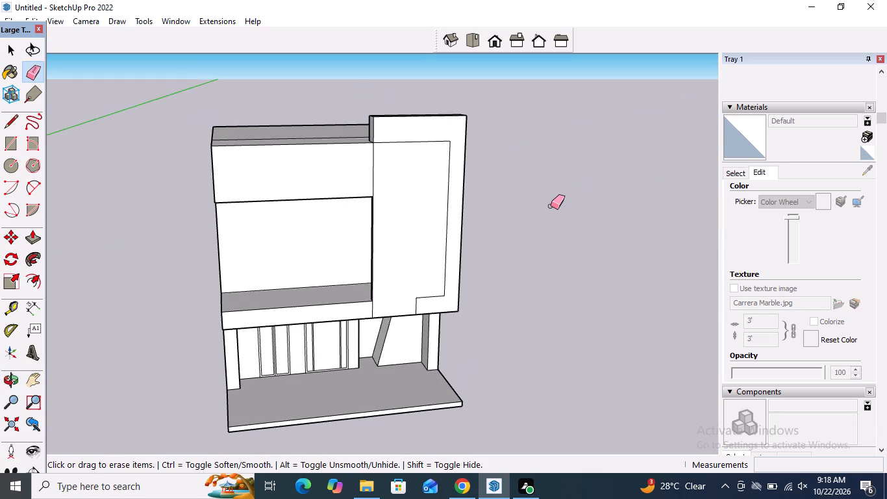
middle_click_drag(542, 196, 480, 188)
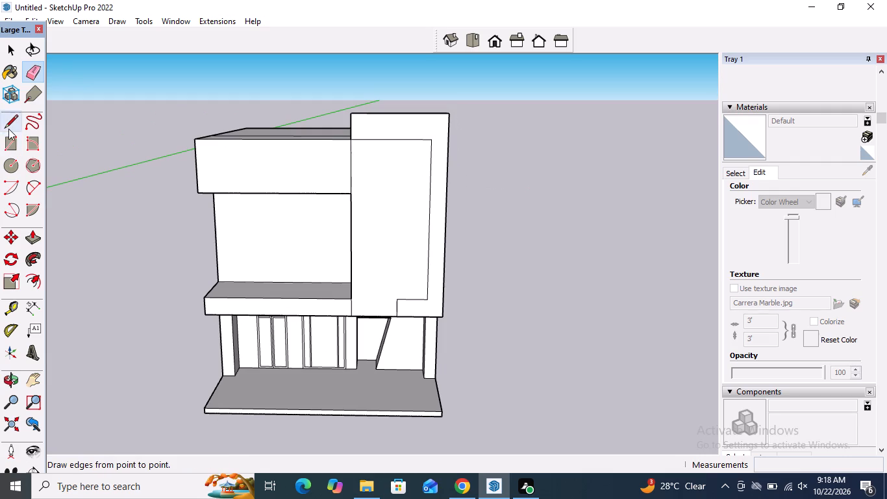
left_click(8, 127)
scroll(240, 166, "up", 2)
middle_click_drag(240, 164, 250, 142)
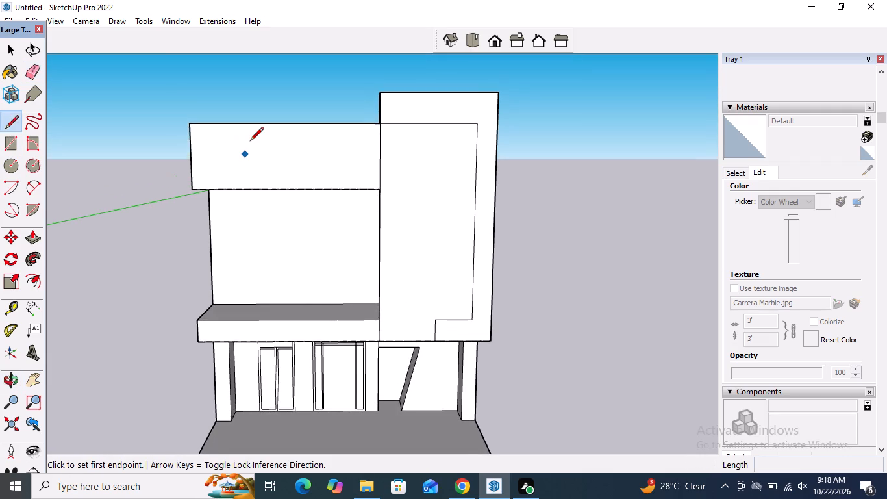
left_click(192, 138)
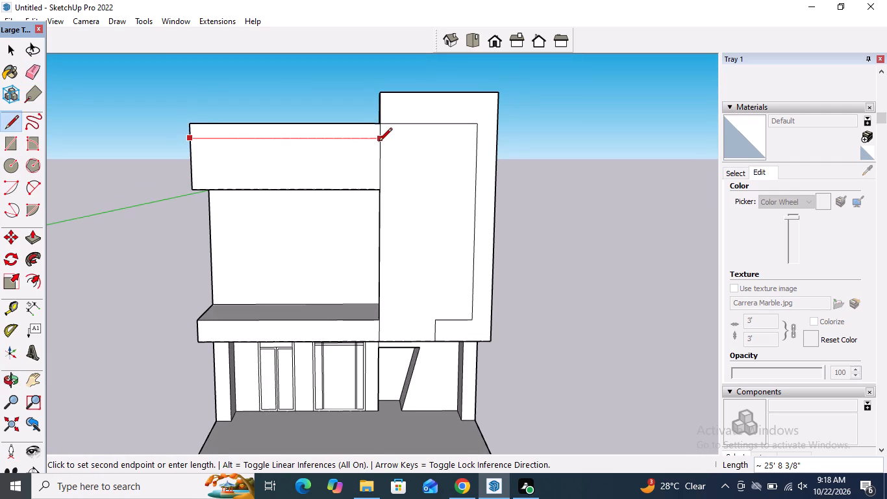
left_click(379, 142)
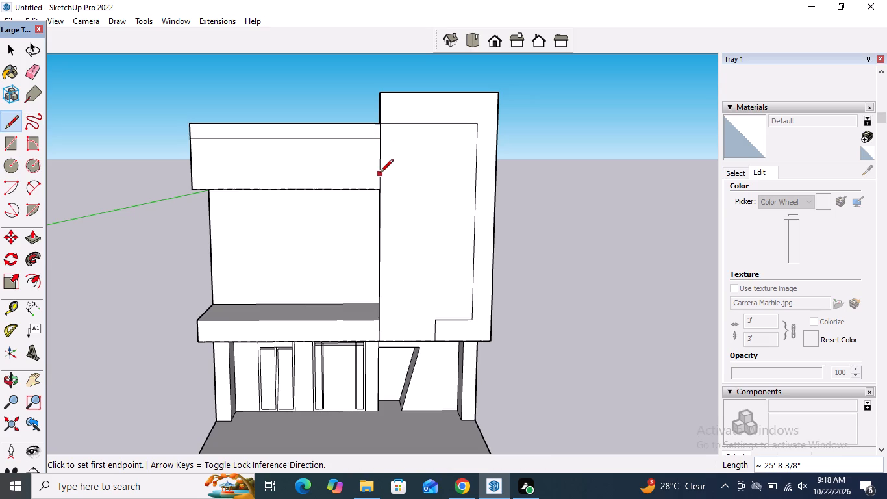
Draw a horizontal line about 23' 3" long just above the top block's lower edge, from the tall panel toward the outer edge.
left_click(380, 174)
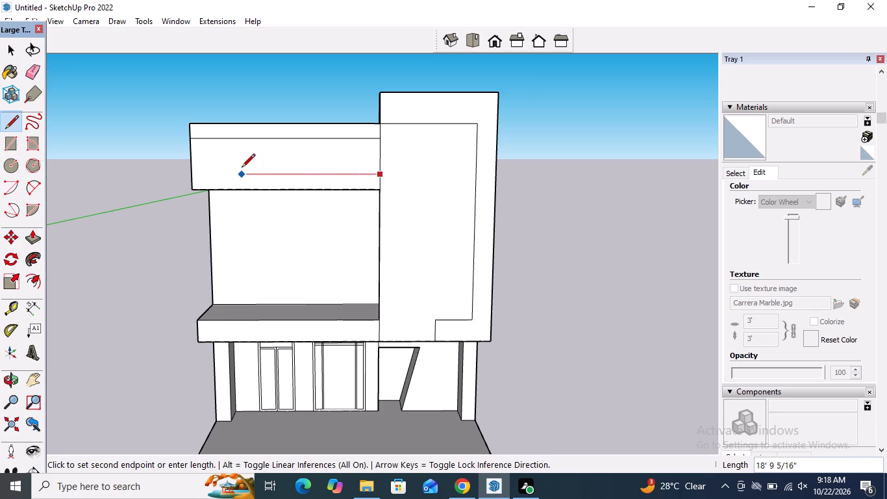
left_click(209, 172)
left_click(192, 190)
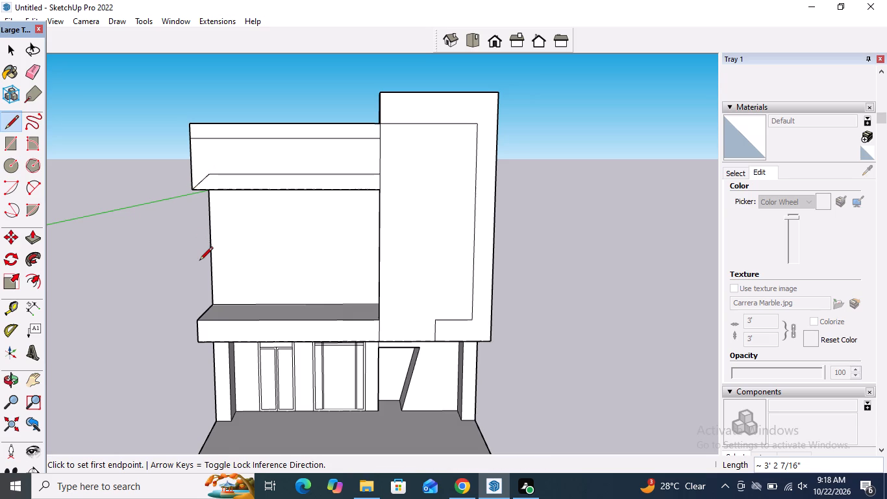
key("ctrl+z")
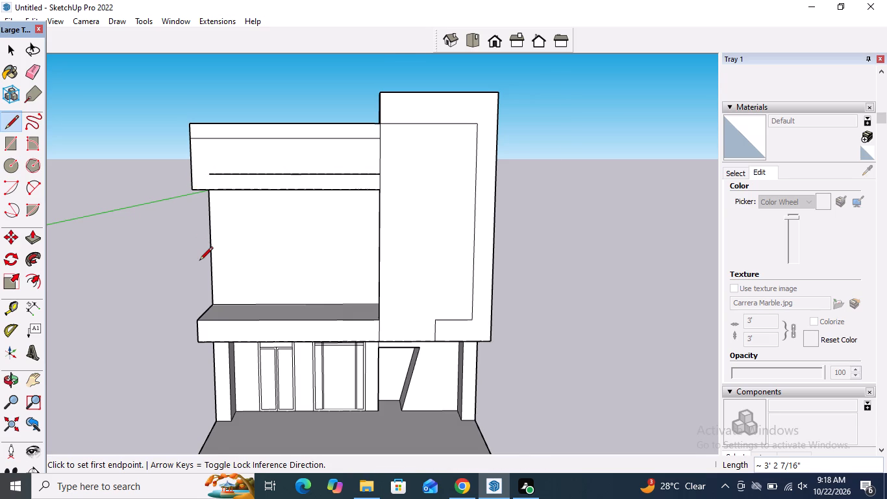
Draw a vertical line about 21' 6" long from the top block's lower outer corner to the canopy's lower outer corner, closing the facade.
scroll(199, 261, "up", 1)
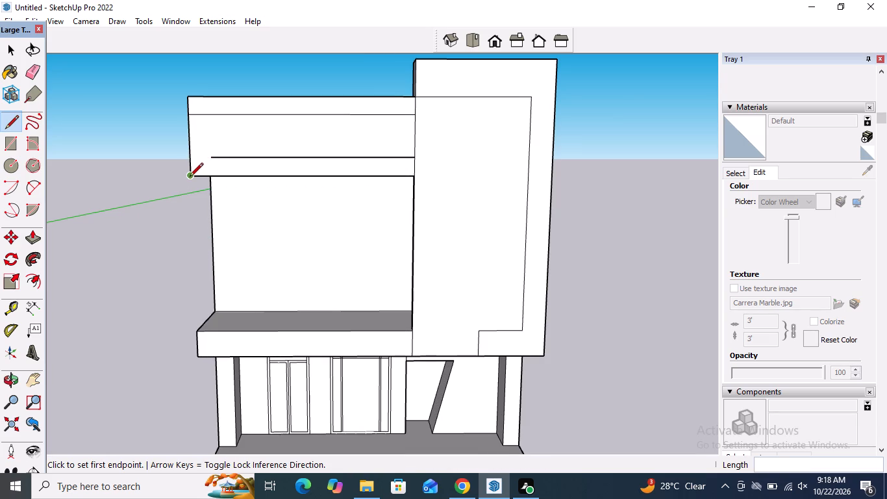
left_click(190, 177)
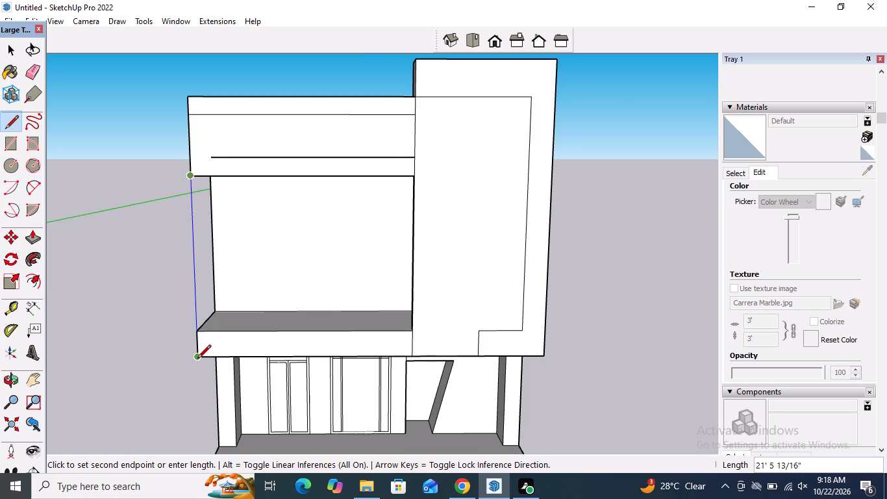
left_click(197, 359)
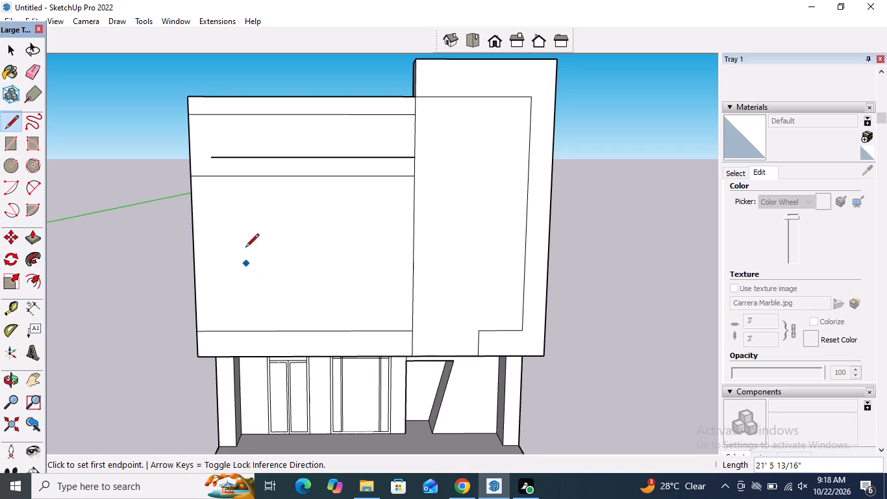
Draw a vertical line about 20' 5" from the inner horizontal line's end to the canopy's upper edge and erase the short horizontal edge outside it.
left_click(211, 155)
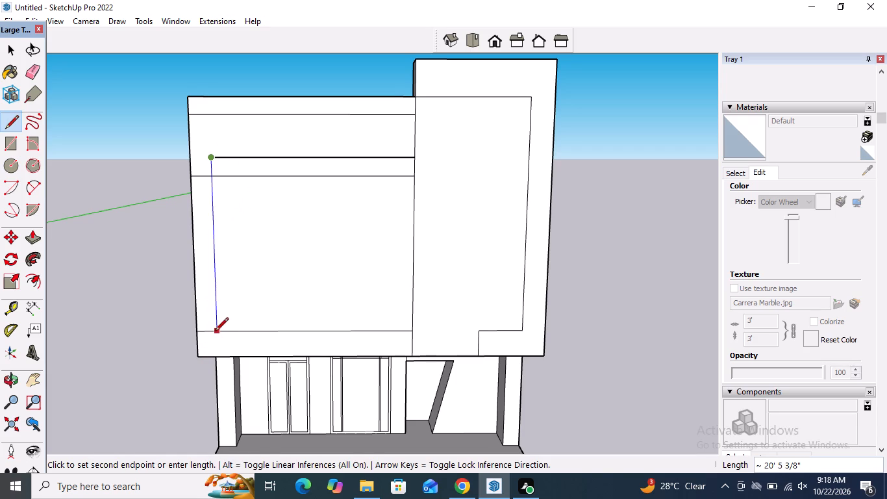
left_click(216, 332)
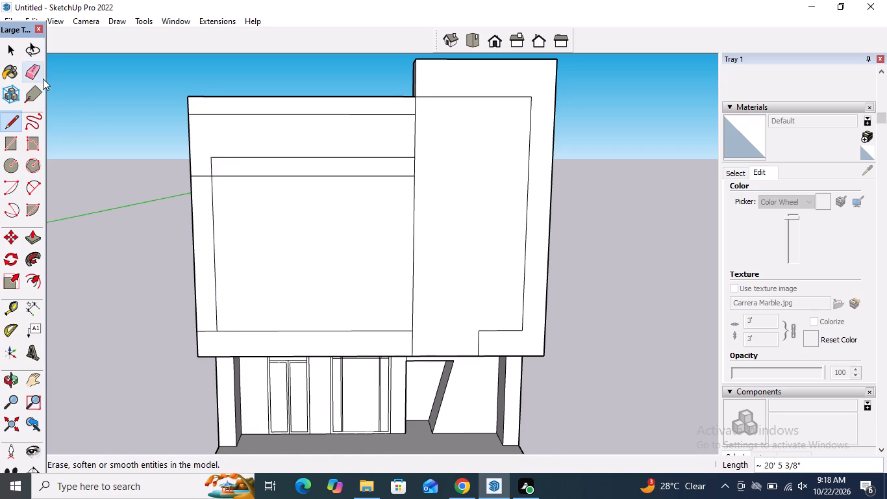
left_click(38, 72)
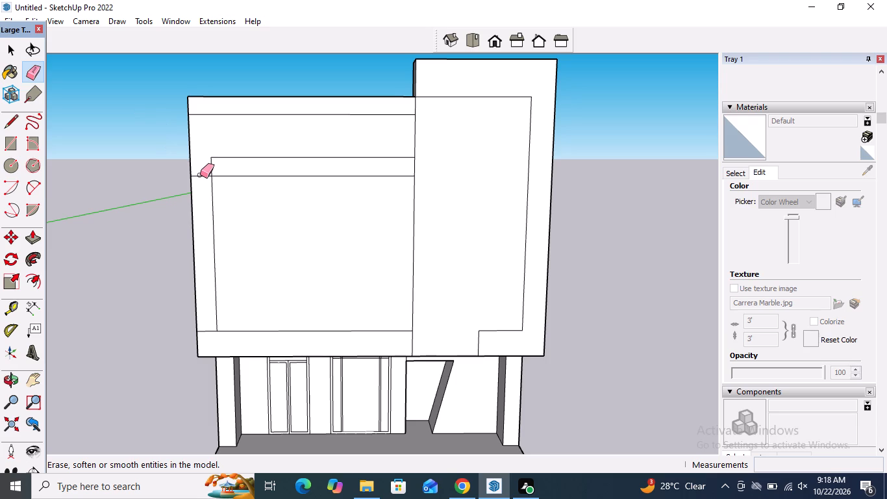
left_click(200, 175)
Draw a parallel vertical line about 18' 4" long inside the first one and erase the short horizontal edge between the two.
scroll(199, 163, "down", 3)
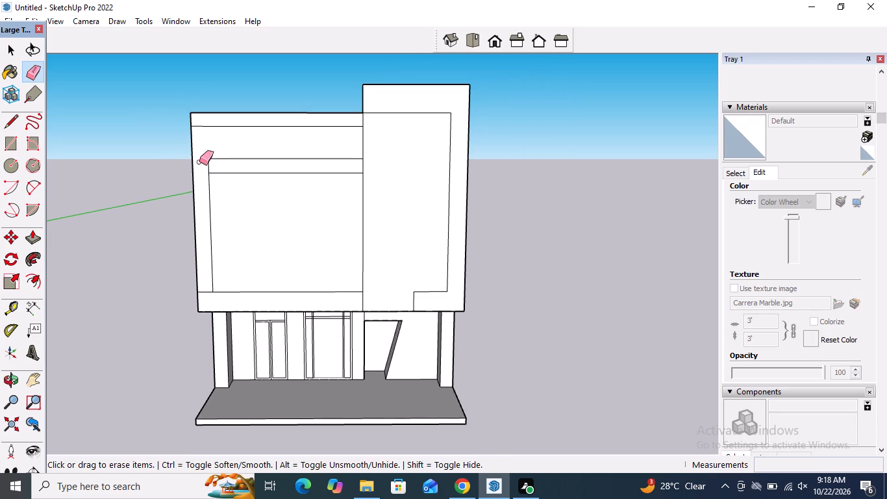
left_click(4, 119)
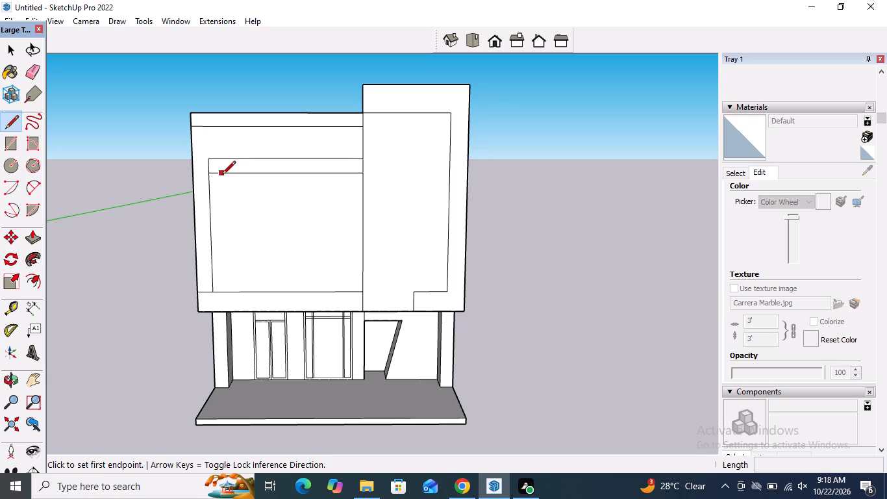
left_click(221, 175)
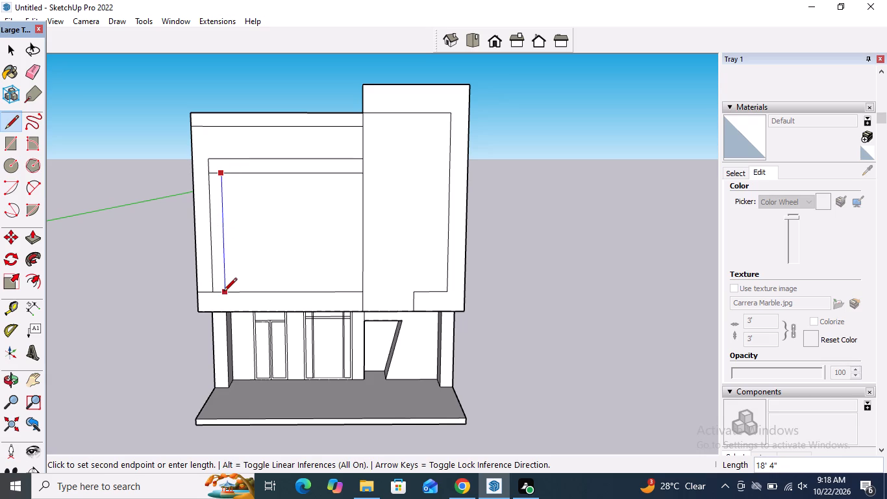
left_click(223, 292)
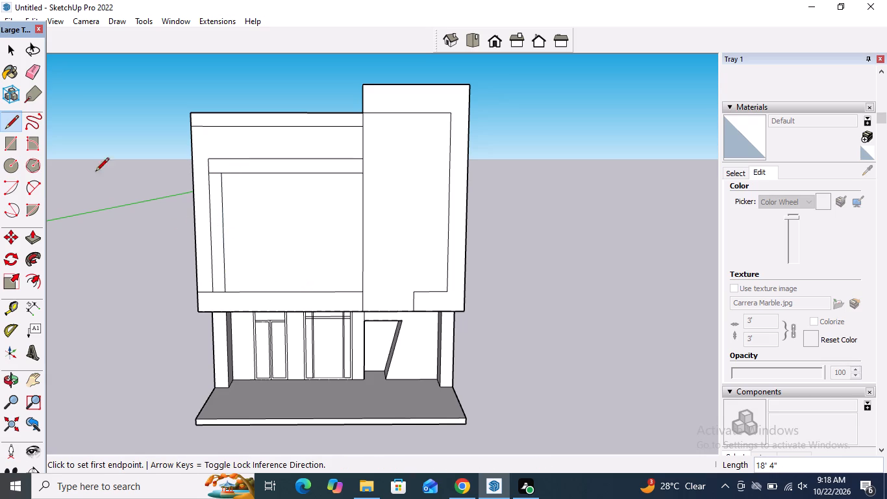
left_click(32, 71)
scroll(185, 133, "up", 3)
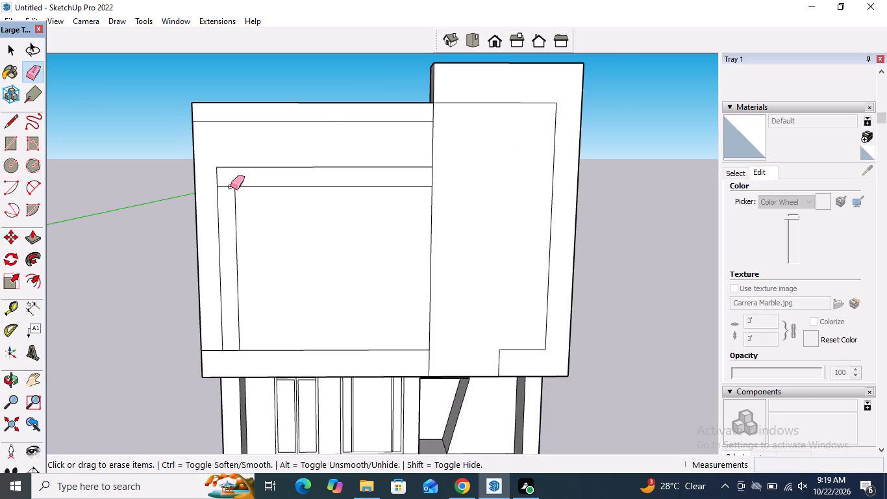
left_click(231, 188)
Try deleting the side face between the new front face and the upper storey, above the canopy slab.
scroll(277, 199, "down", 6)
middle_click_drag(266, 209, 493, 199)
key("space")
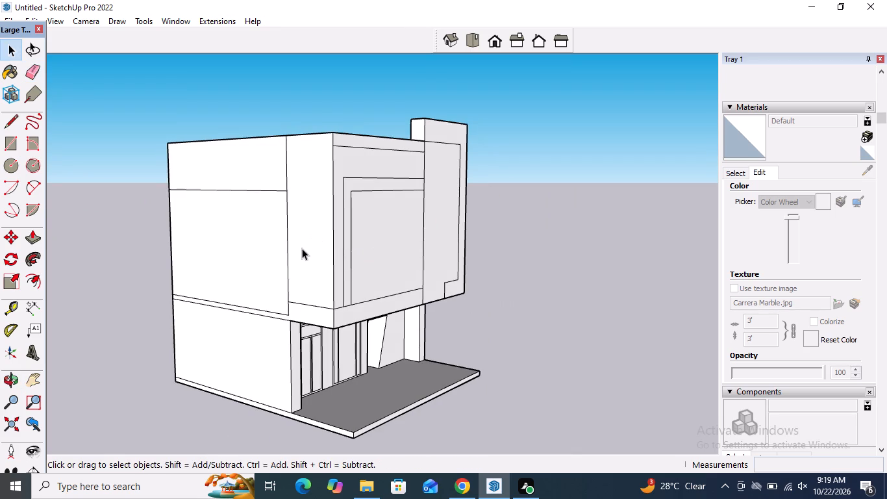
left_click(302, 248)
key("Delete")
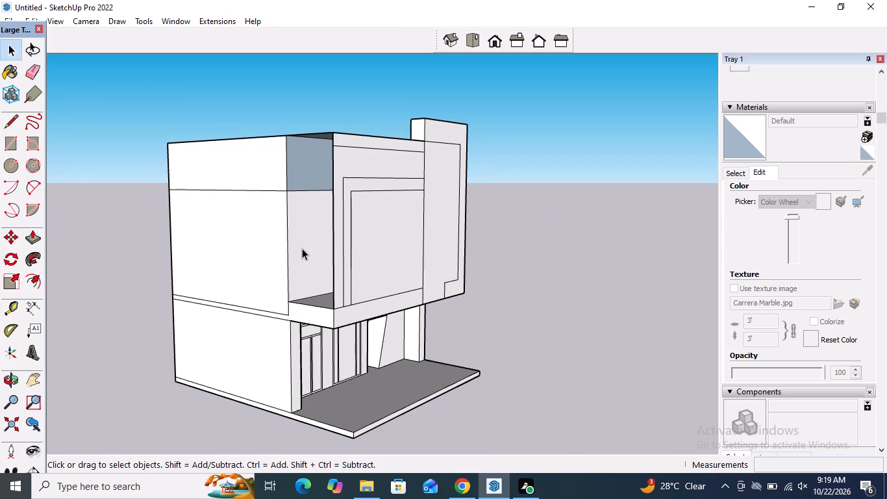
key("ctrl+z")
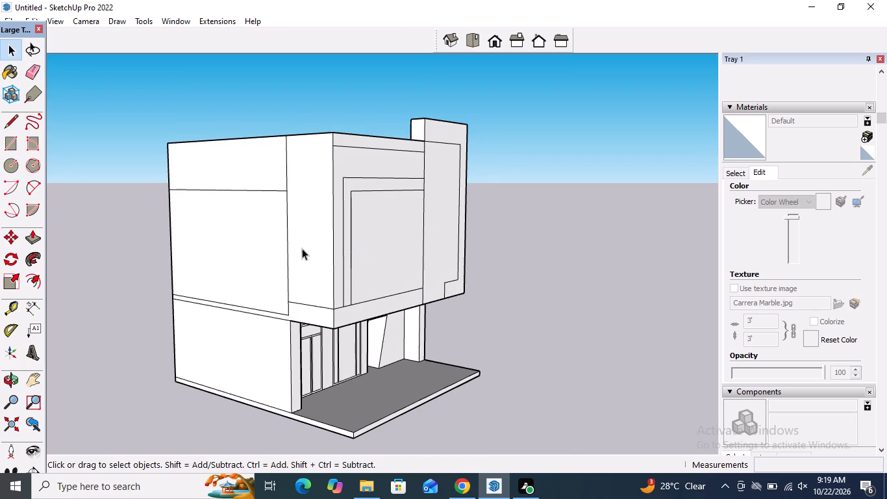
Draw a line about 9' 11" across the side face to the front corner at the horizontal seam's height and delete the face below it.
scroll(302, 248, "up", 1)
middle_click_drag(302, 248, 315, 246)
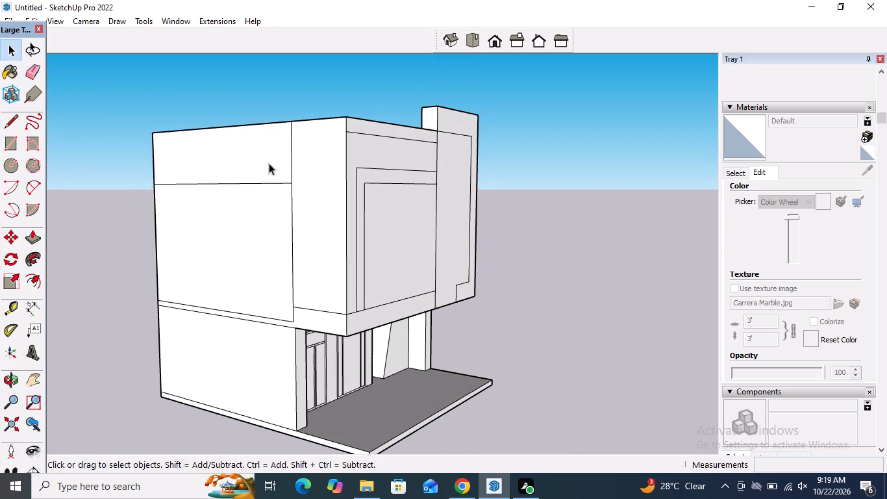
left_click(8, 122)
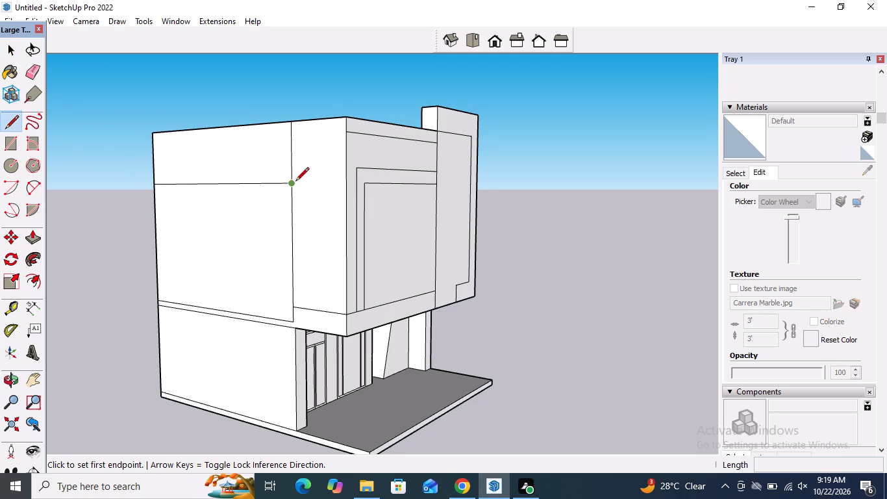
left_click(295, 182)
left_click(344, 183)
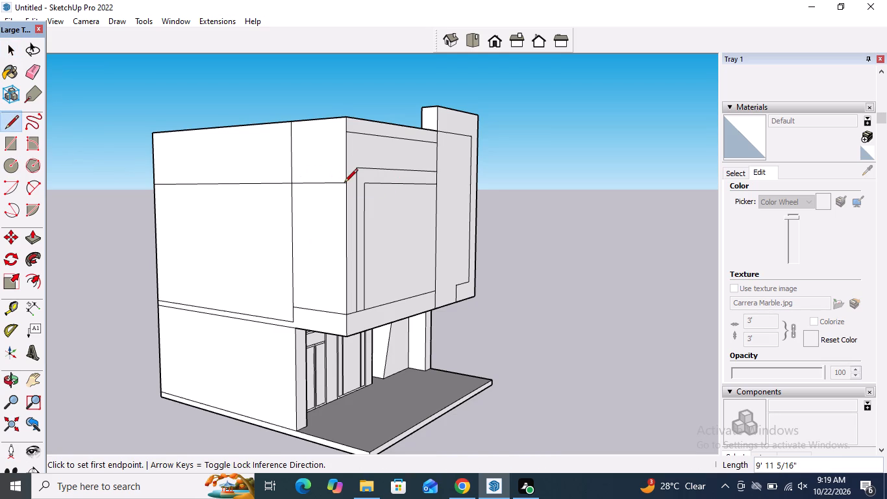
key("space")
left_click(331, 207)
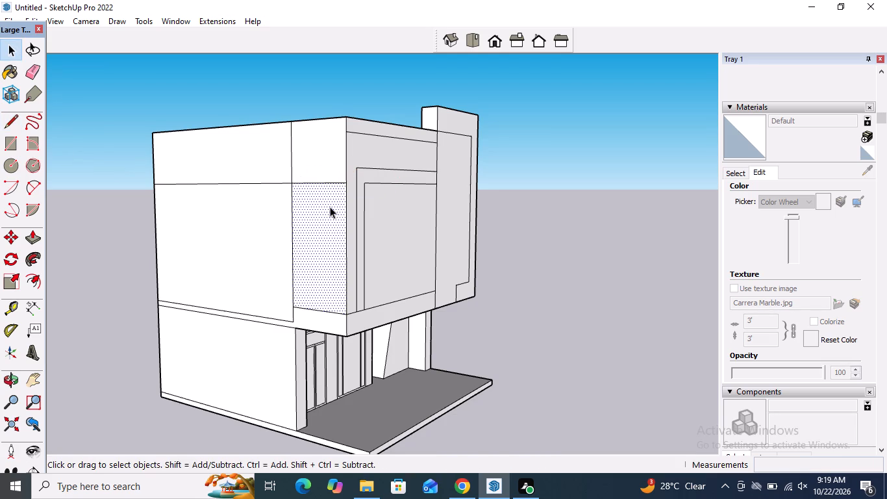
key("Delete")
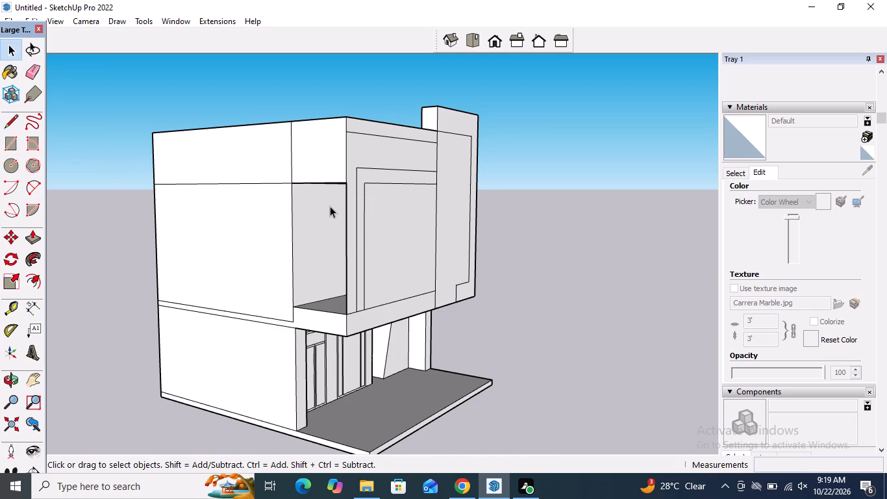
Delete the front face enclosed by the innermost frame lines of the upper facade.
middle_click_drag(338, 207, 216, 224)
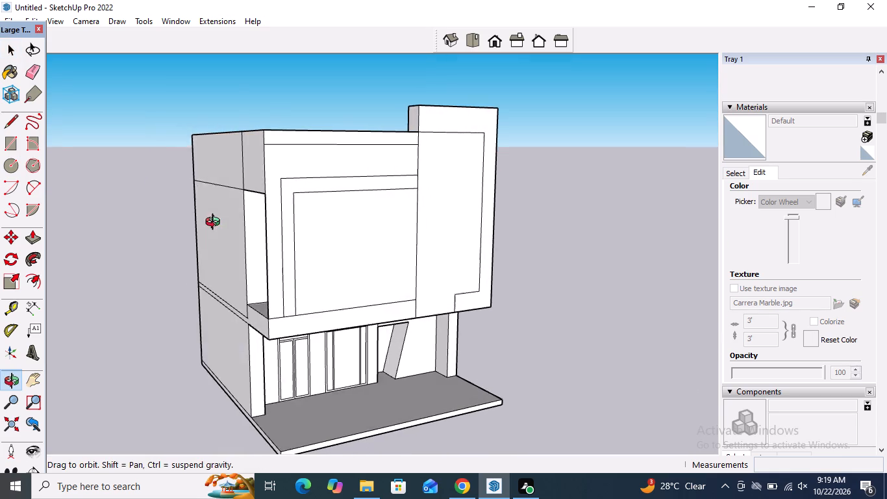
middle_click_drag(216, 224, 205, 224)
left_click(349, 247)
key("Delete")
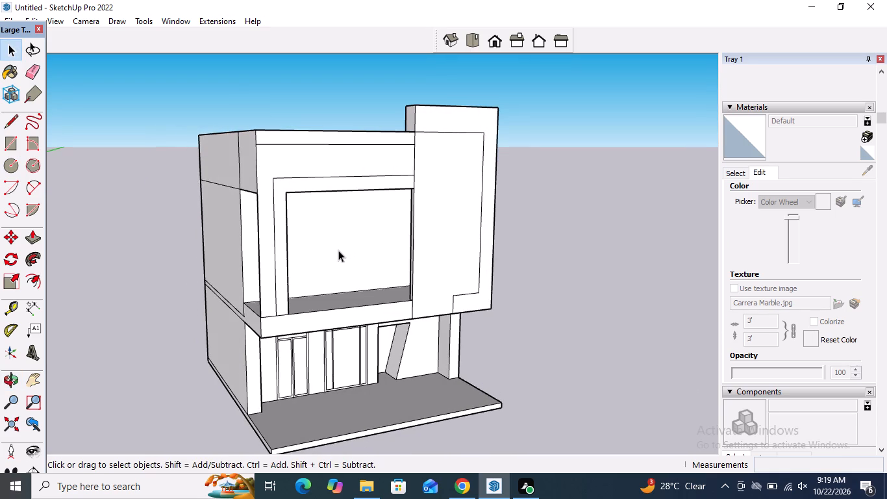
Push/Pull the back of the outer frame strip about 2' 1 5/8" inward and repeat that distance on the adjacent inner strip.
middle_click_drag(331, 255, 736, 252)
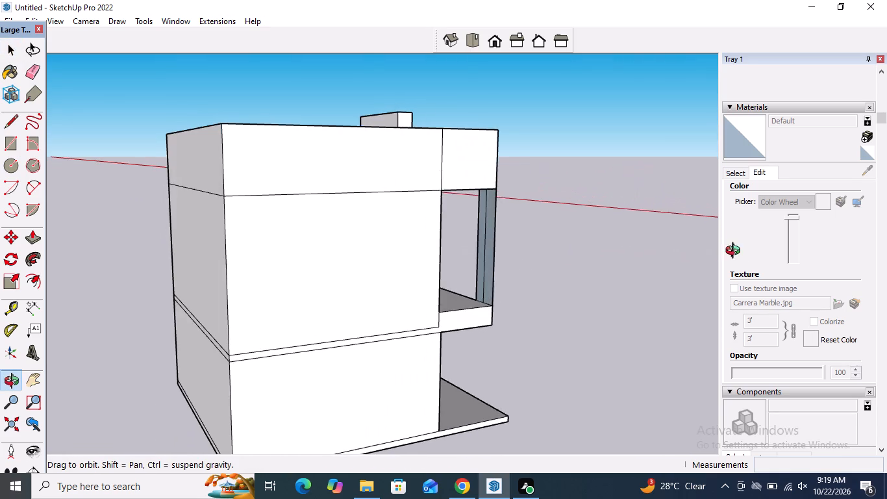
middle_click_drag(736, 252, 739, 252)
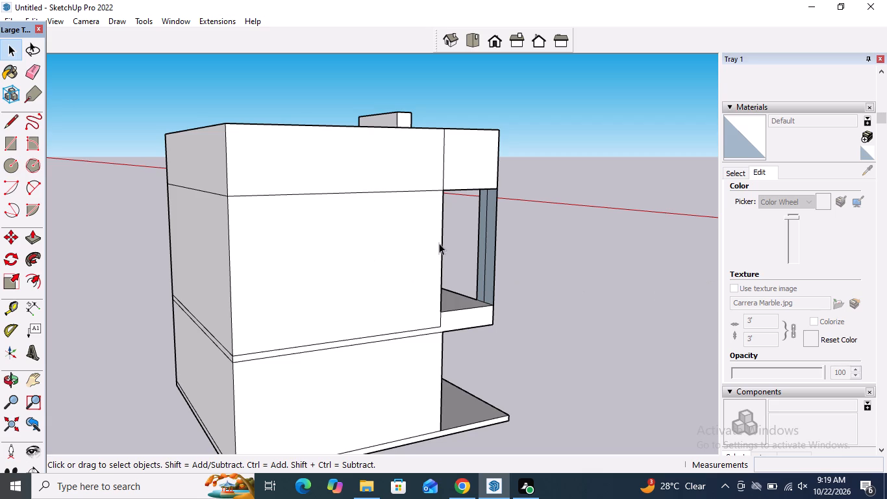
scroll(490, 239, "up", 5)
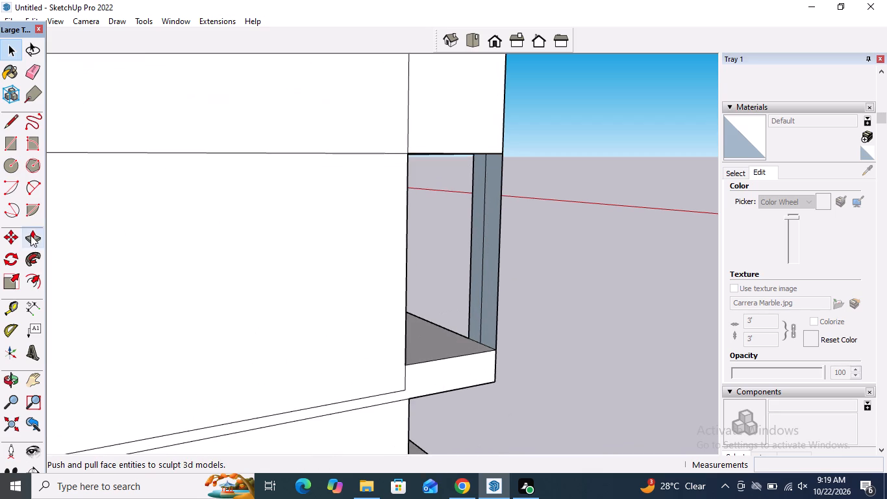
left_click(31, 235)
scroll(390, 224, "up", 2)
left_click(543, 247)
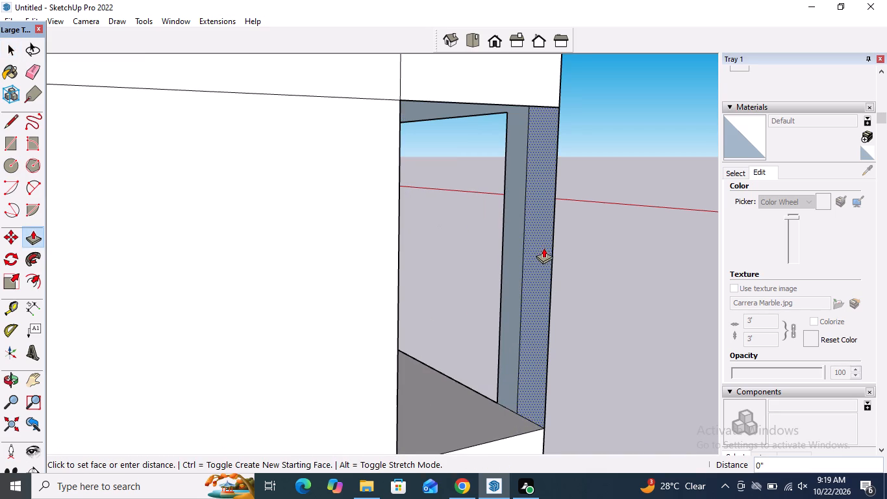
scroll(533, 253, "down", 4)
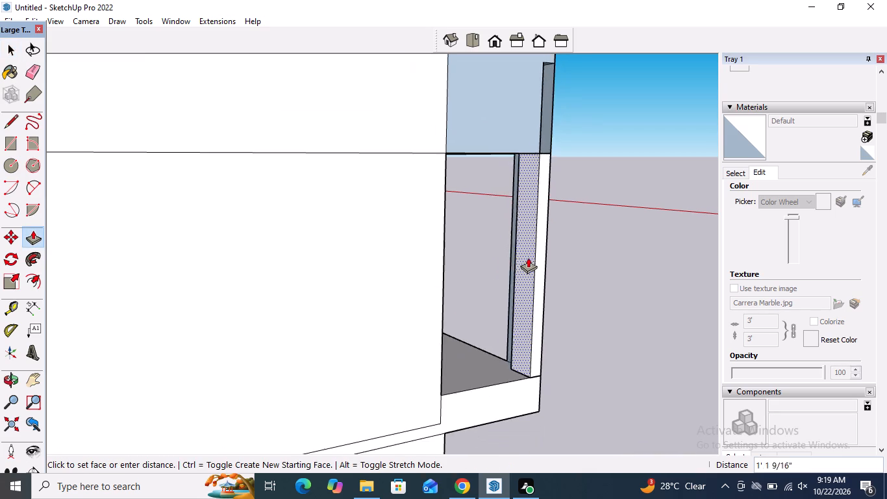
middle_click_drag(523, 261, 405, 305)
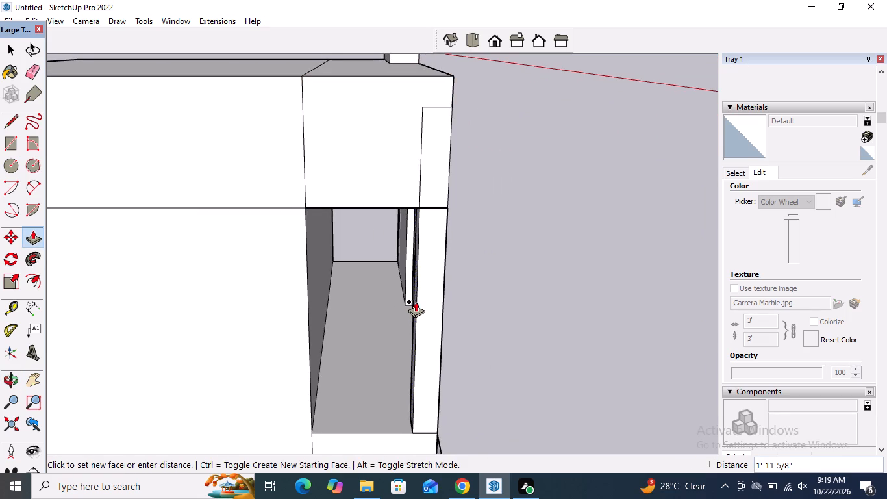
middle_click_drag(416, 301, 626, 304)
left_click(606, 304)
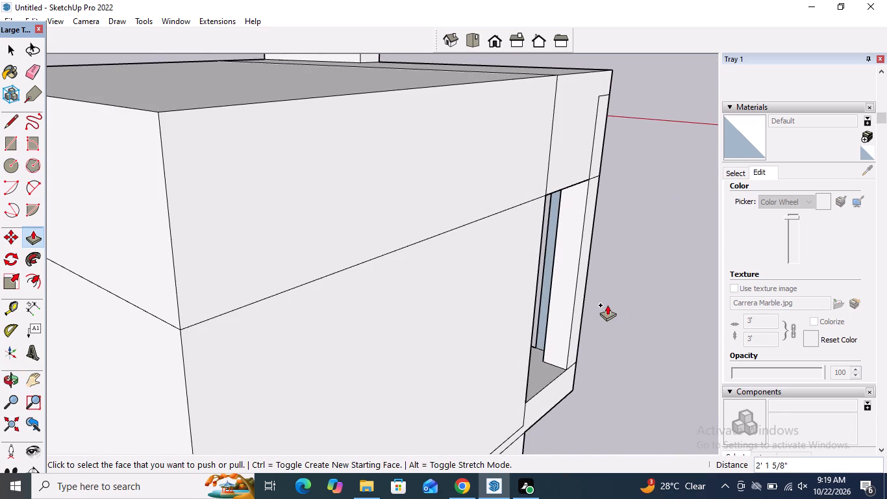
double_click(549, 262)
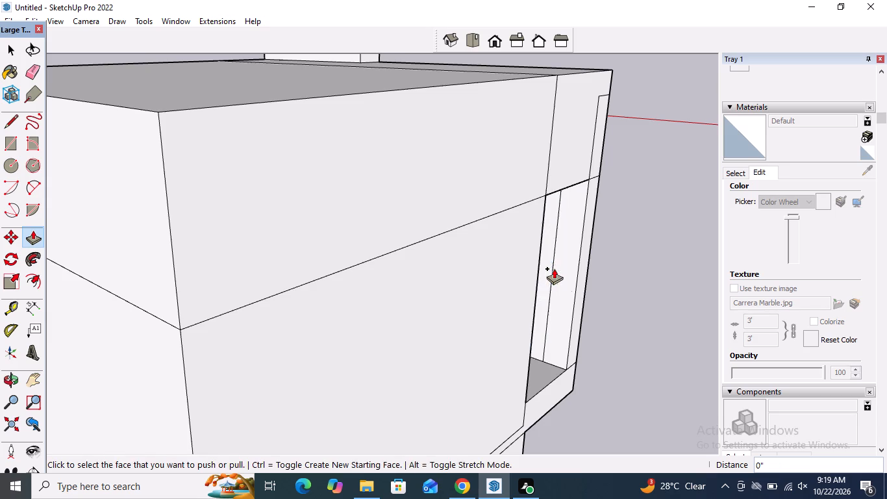
Examine the thickened frame, the front and side openings and the underside of the top block from several angles.
middle_click_drag(607, 303, 126, 275)
scroll(349, 262, "down", 5)
scroll(387, 301, "down", 4)
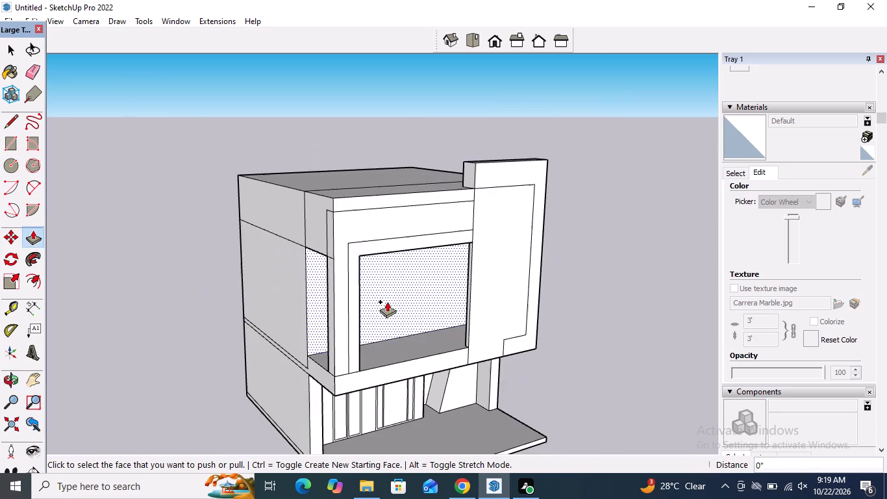
middle_click_drag(388, 301, 305, 275)
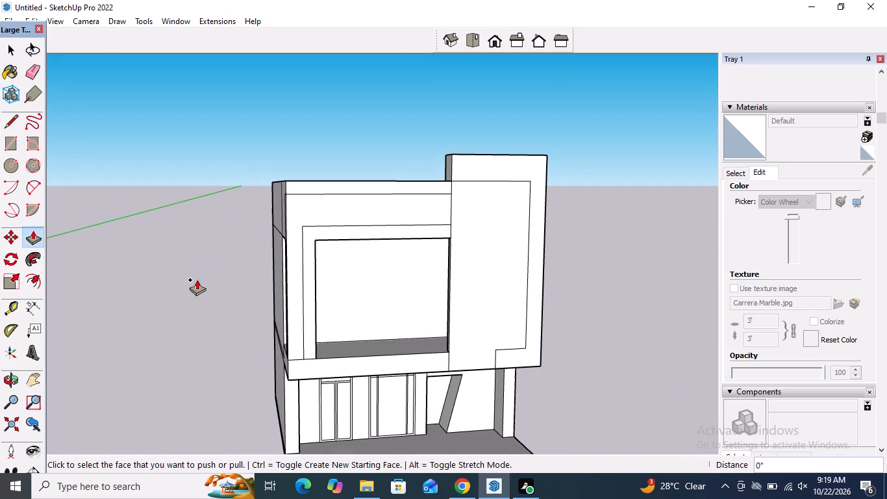
key("space")
scroll(236, 254, "down", 2)
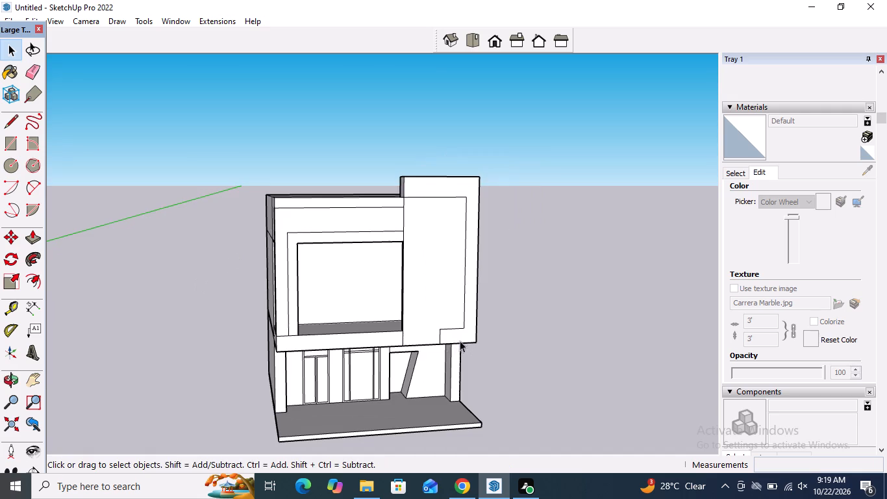
middle_click_drag(412, 346, 324, 314)
scroll(298, 269, "up", 3)
middle_click_drag(298, 268, 322, 267)
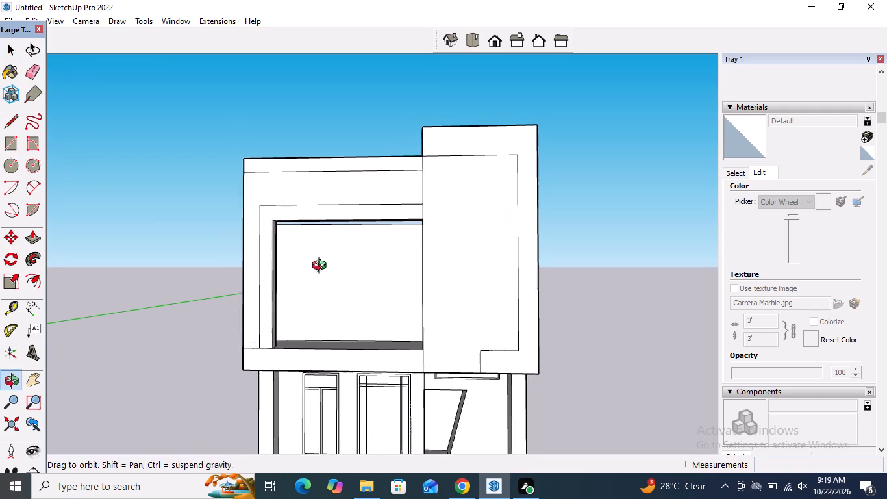
middle_click_drag(322, 267, 328, 267)
middle_click_drag(329, 267, 405, 176)
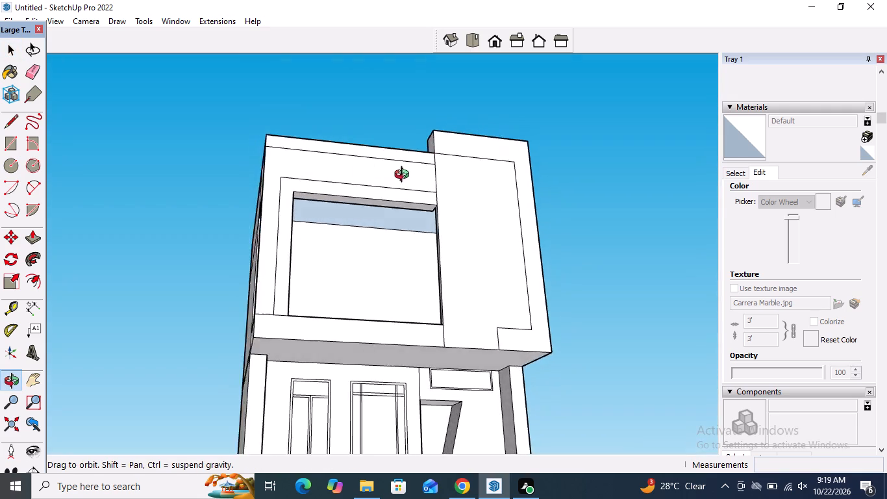
middle_click_drag(405, 176, 553, 221)
middle_click_drag(423, 277, 445, 152)
scroll(440, 161, "up", 1)
scroll(358, 220, "up", 7)
middle_click_drag(445, 188, 464, 177)
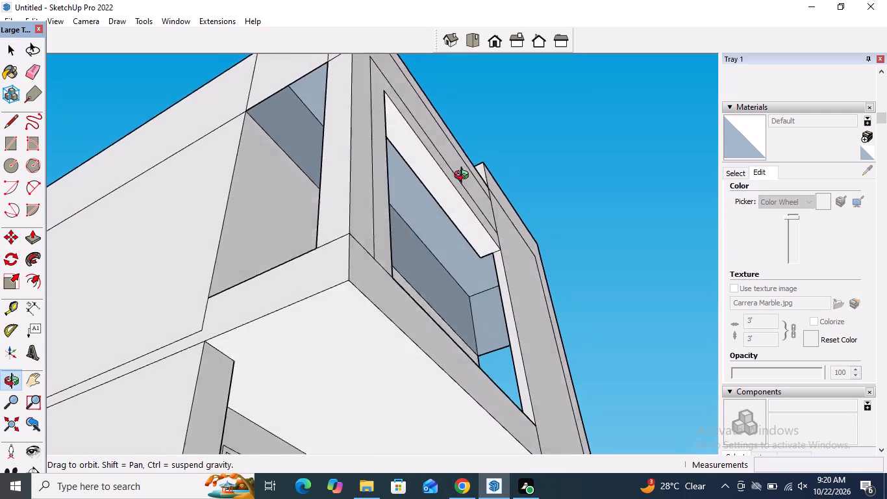
middle_click_drag(464, 177, 577, 204)
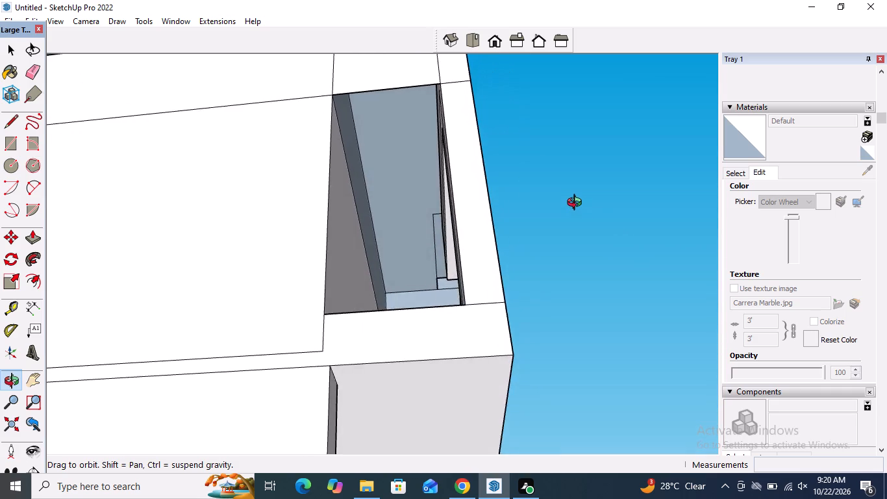
middle_click_drag(577, 204, 421, 206)
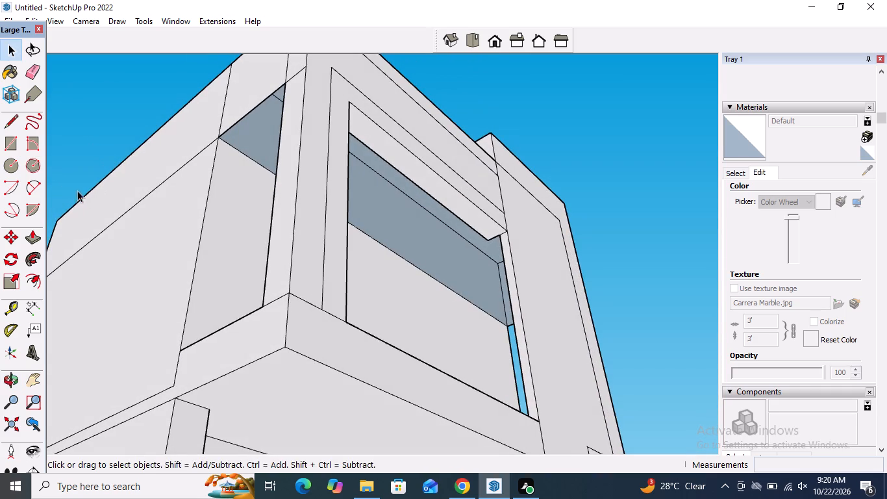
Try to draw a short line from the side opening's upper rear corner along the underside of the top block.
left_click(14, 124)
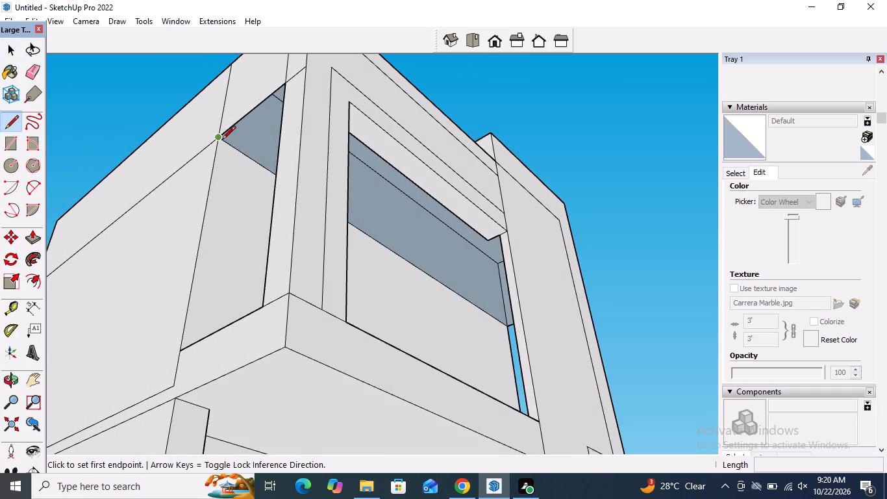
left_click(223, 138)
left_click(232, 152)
Examine the inside of the frame and the open underside of the top block through the opposite side opening.
scroll(234, 182, "down", 3)
middle_click_drag(497, 253, 7, 354)
middle_click_drag(458, 249, 458, 249)
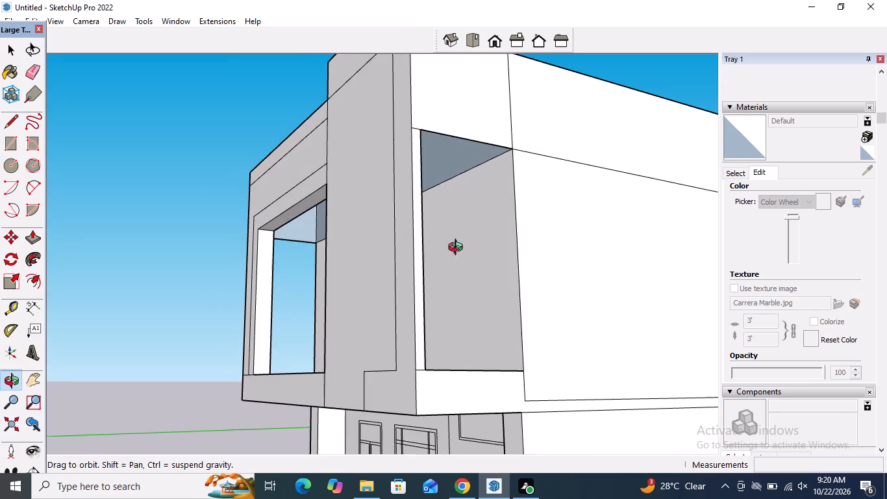
middle_click_drag(458, 249, 334, 145)
scroll(334, 145, "up", 5)
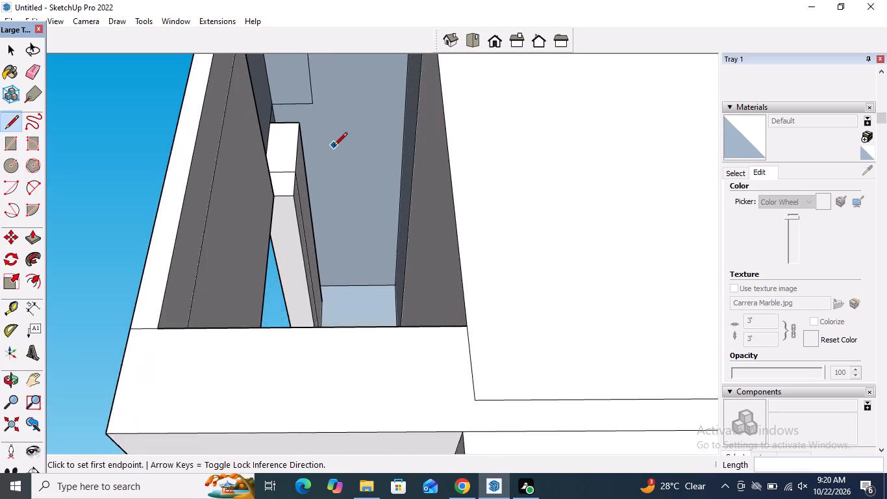
scroll(332, 148, "up", 3)
middle_click_drag(332, 149, 299, 171)
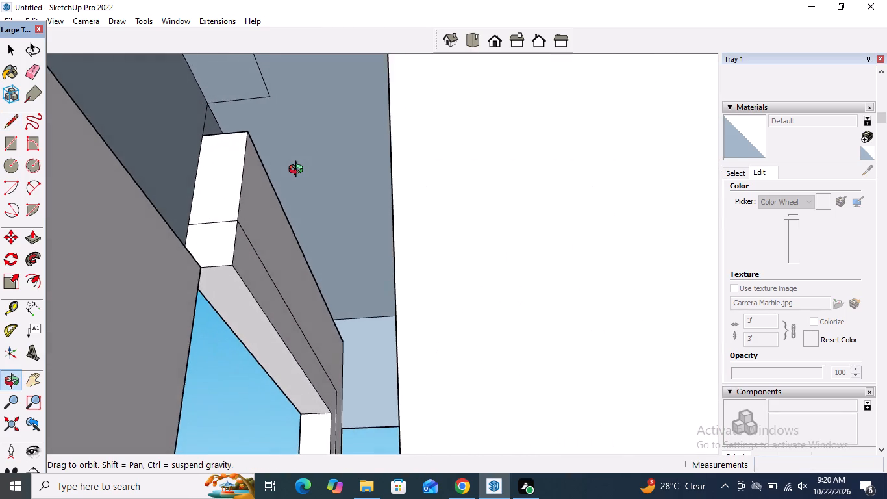
middle_click_drag(299, 171, 324, 192)
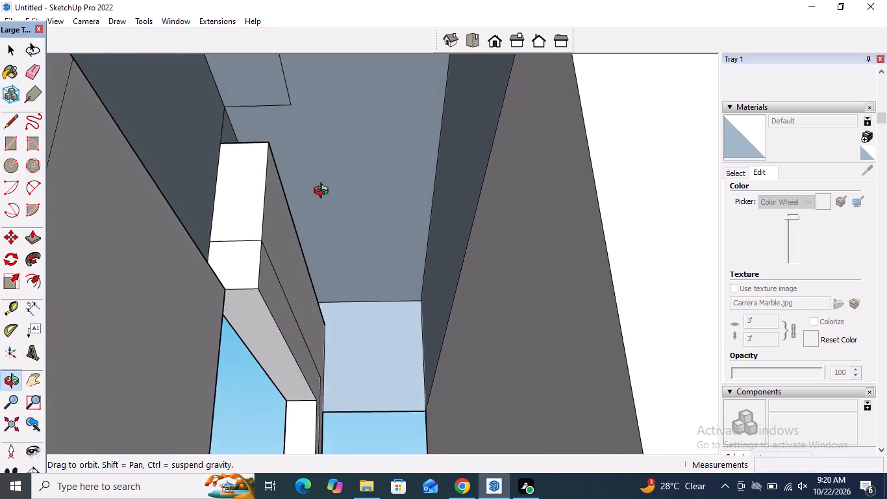
middle_click_drag(324, 192, 325, 188)
scroll(316, 230, "down", 3)
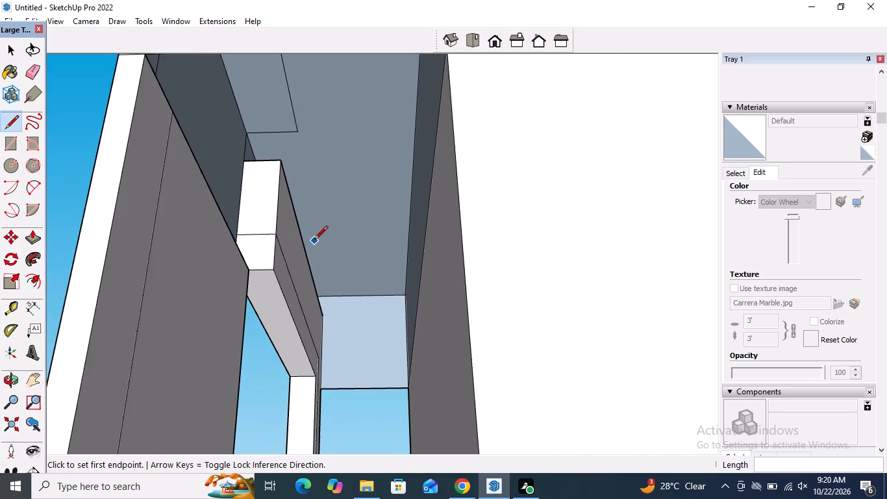
middle_click_drag(314, 240, 326, 249)
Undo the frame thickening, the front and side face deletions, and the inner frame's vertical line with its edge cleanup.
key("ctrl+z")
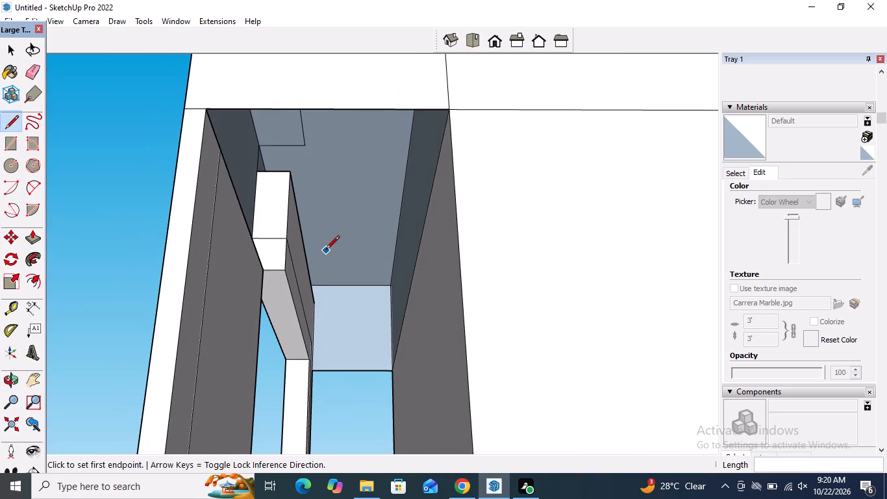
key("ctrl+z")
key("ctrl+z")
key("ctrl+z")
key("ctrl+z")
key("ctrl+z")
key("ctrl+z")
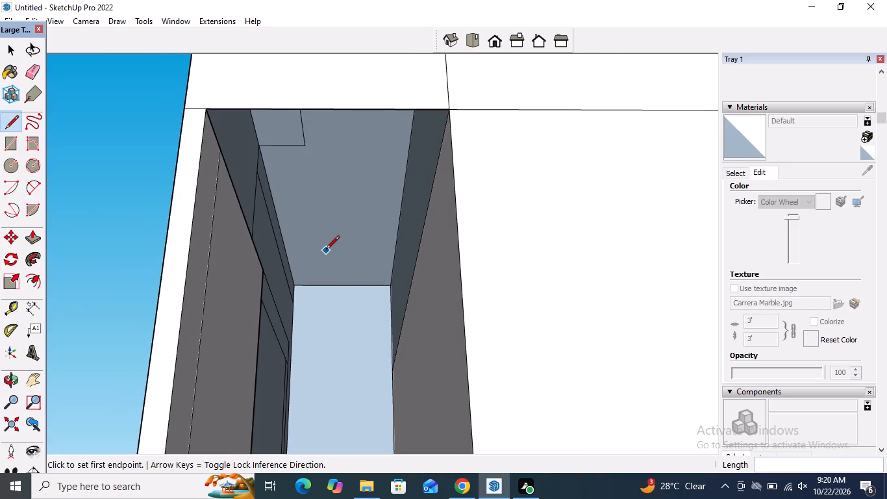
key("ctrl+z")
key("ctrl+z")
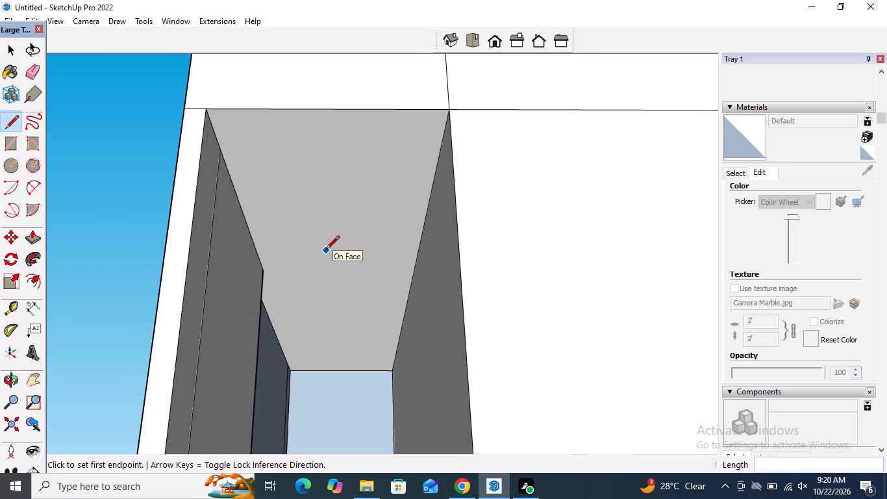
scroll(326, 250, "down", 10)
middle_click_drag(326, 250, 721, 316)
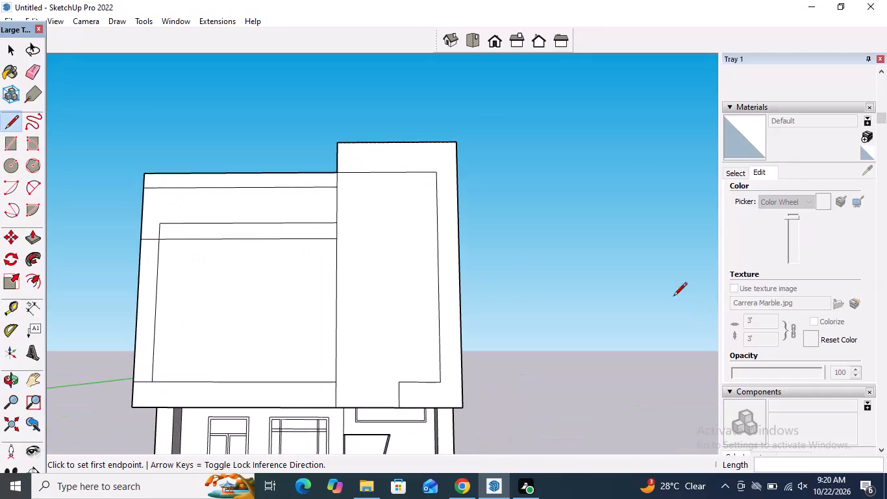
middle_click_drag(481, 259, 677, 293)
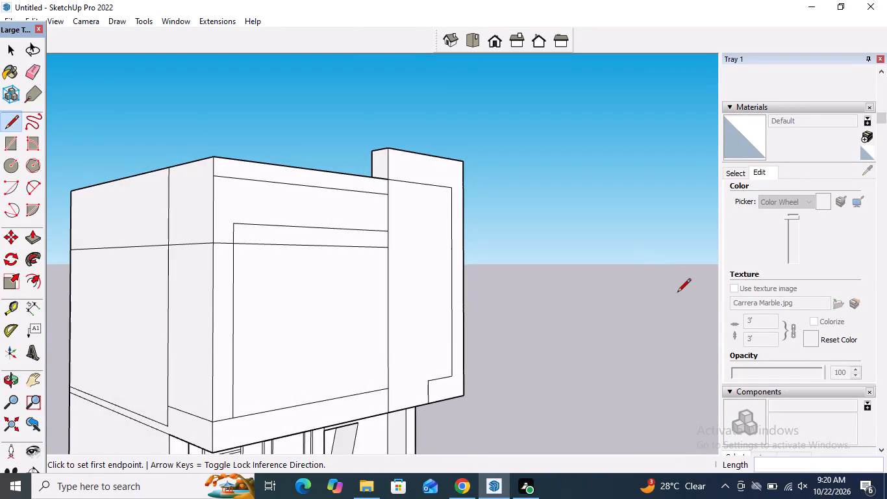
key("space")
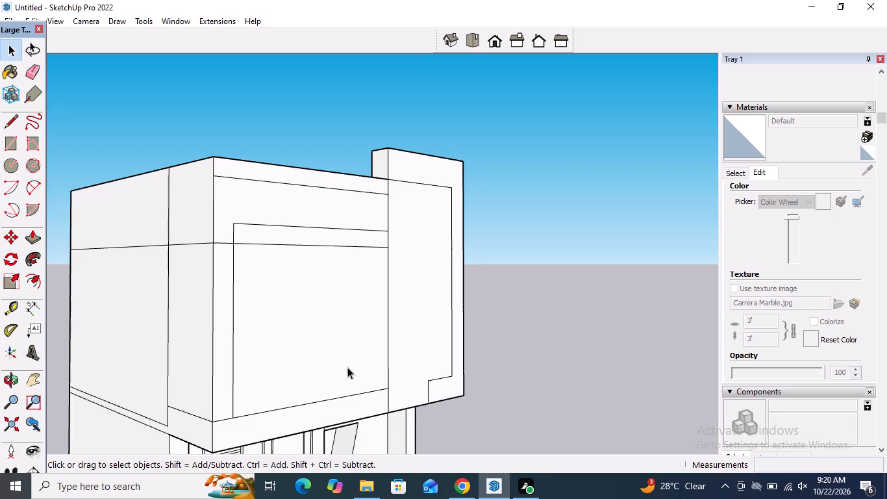
Delete the face inside the front balcony border and the adjoining face on the block's side to open both.
scroll(302, 419, "down", 3)
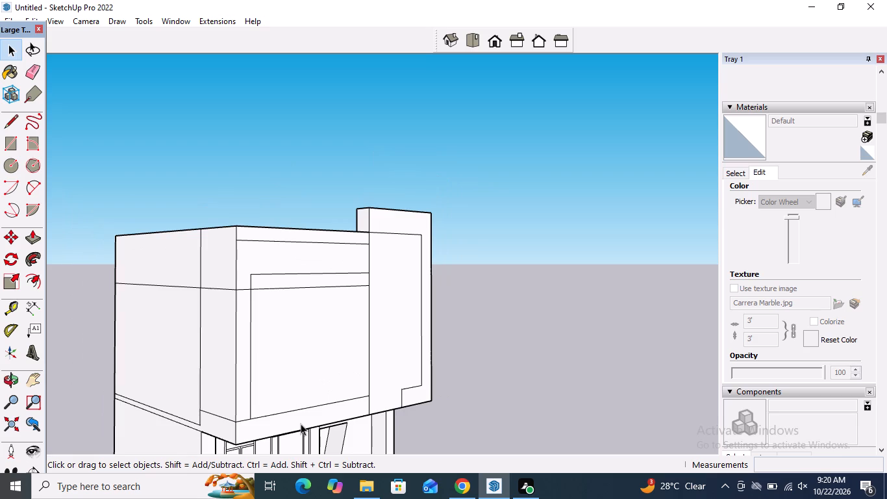
left_click(299, 352)
key("Delete")
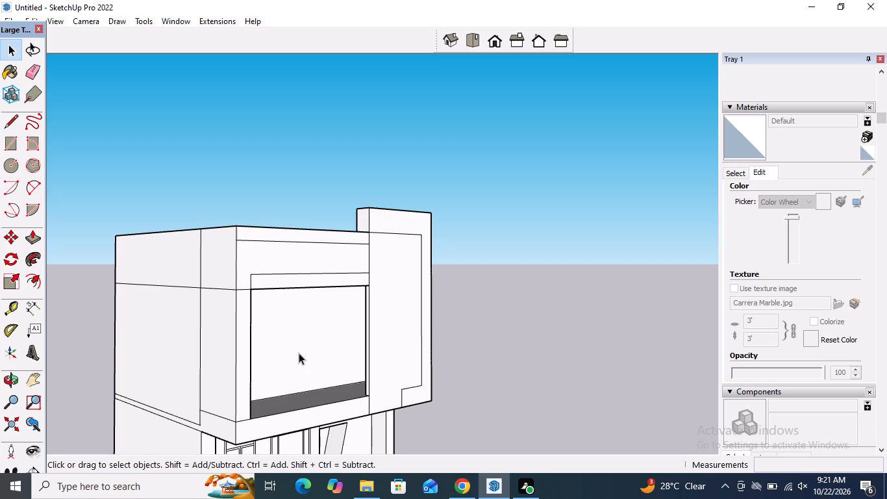
middle_click_drag(299, 353, 305, 206)
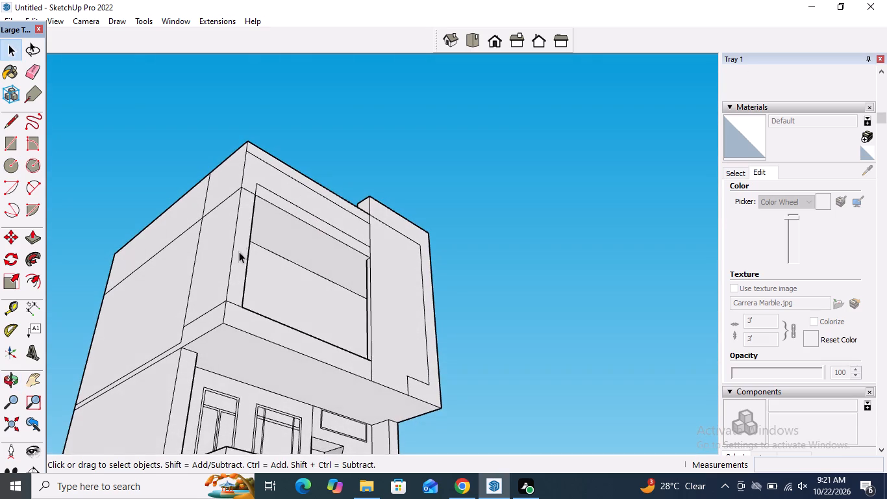
left_click(223, 249)
key("Delete")
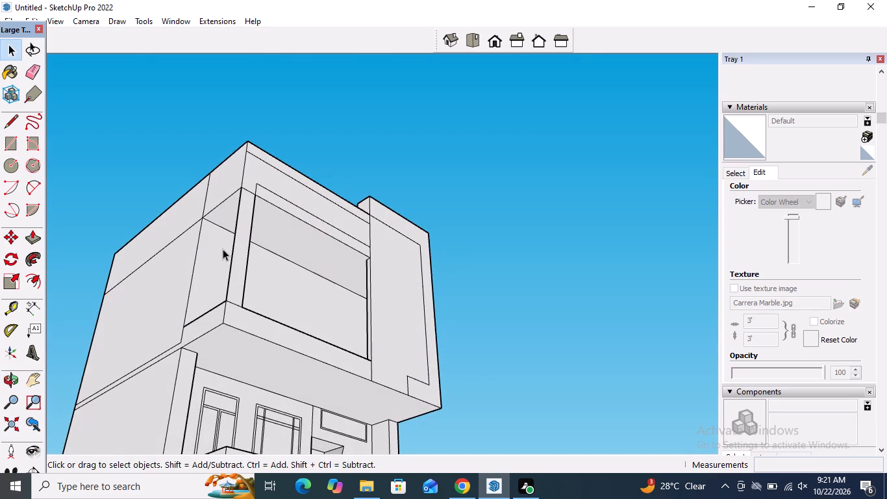
Push/pull the back of the front corner strip 9' 11 5/16" to the building's side wall, closing the side opening.
scroll(223, 249, "down", 1)
middle_click_drag(223, 248, 175, 300)
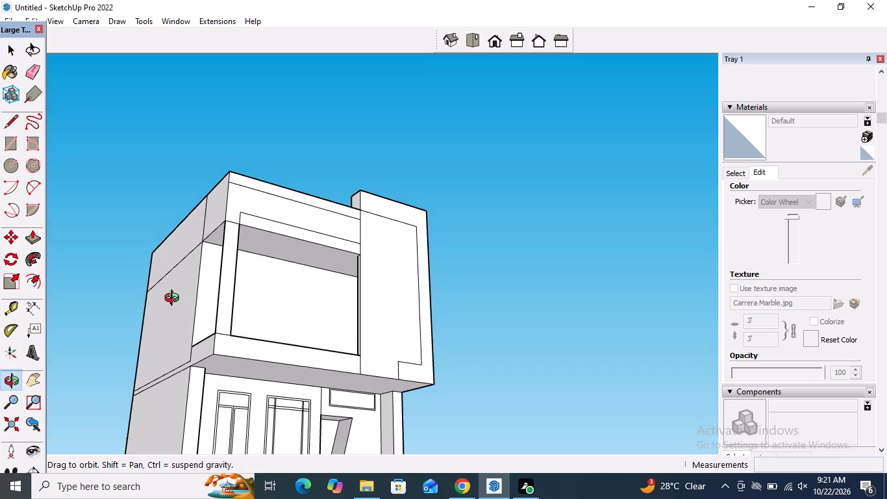
middle_click_drag(175, 300, 563, 346)
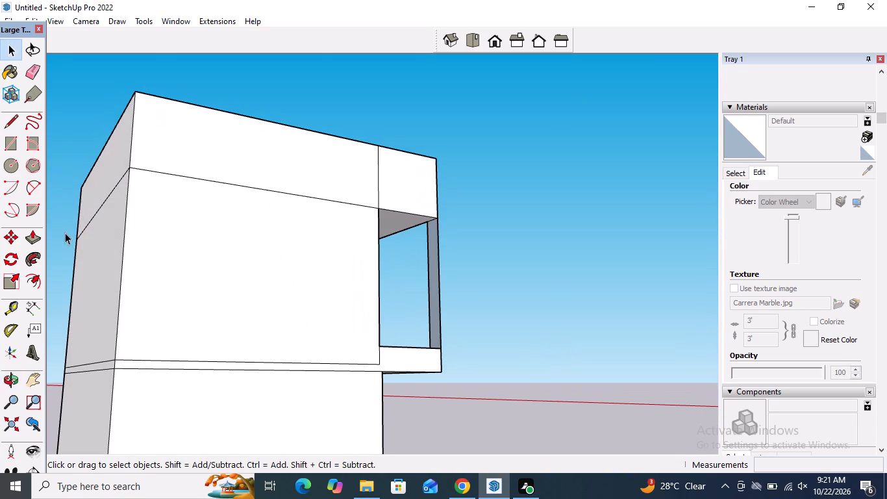
left_click(38, 238)
left_click(434, 262)
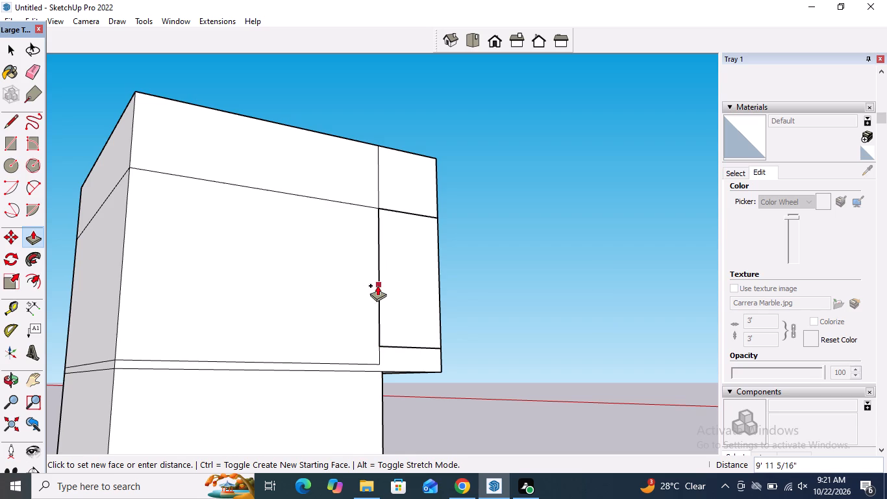
left_click(379, 354)
Erase the short horizontal edge between the balcony border's upper corner and the building's outer corner.
middle_click_drag(488, 349, 462, 359)
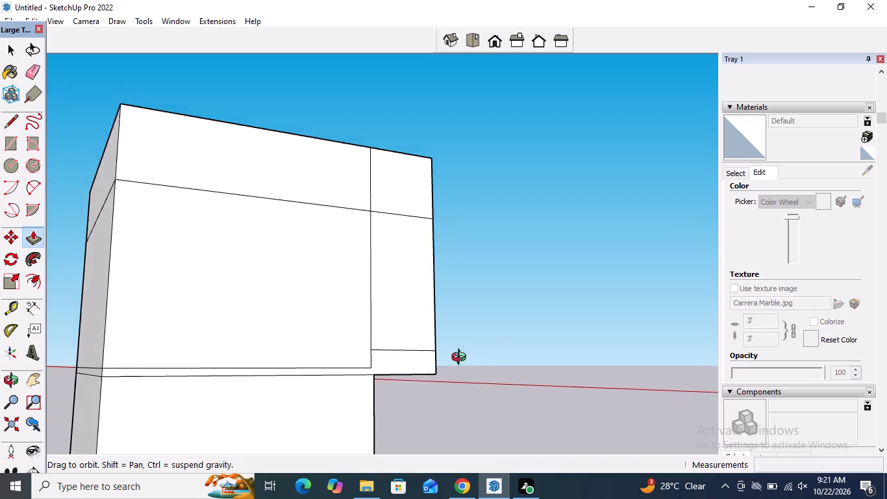
middle_click_drag(462, 359, 134, 372)
middle_click_drag(408, 369, 119, 381)
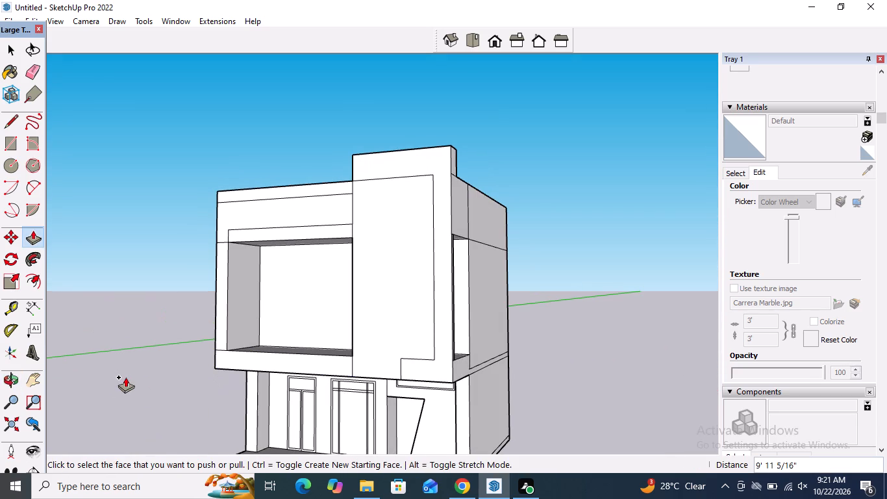
middle_click_drag(206, 317, 232, 322)
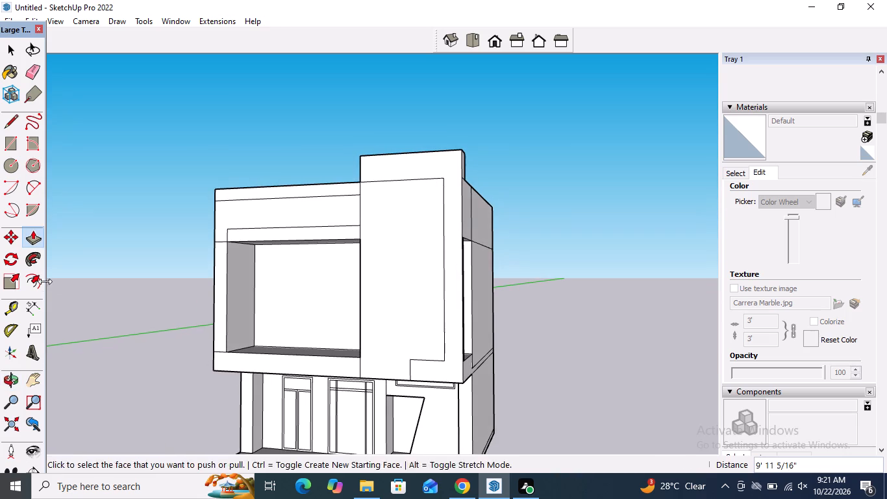
left_click(37, 70)
scroll(192, 252, "up", 5)
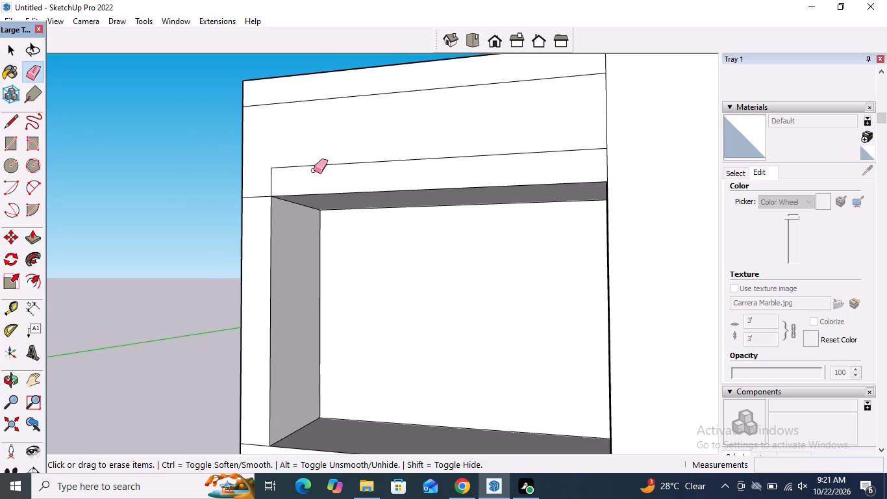
left_click(274, 166)
Draw a vertical line about 18' 4" long from the front opening's top edge to its bottom edge, just inside the side border.
scroll(275, 202, "down", 3)
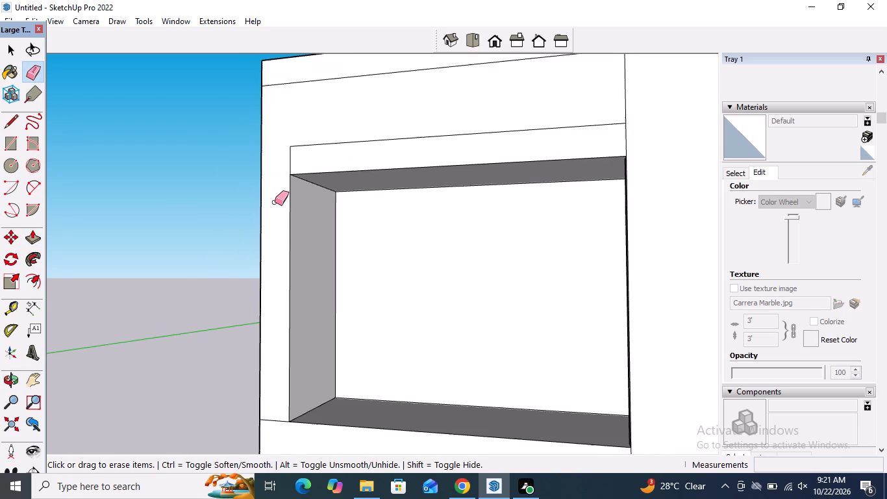
left_click(21, 125)
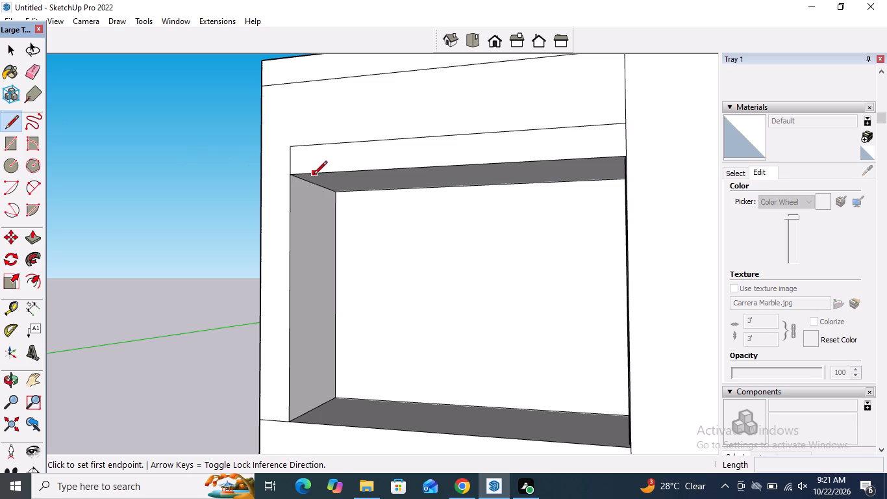
left_click(312, 172)
scroll(301, 377, "down", 2)
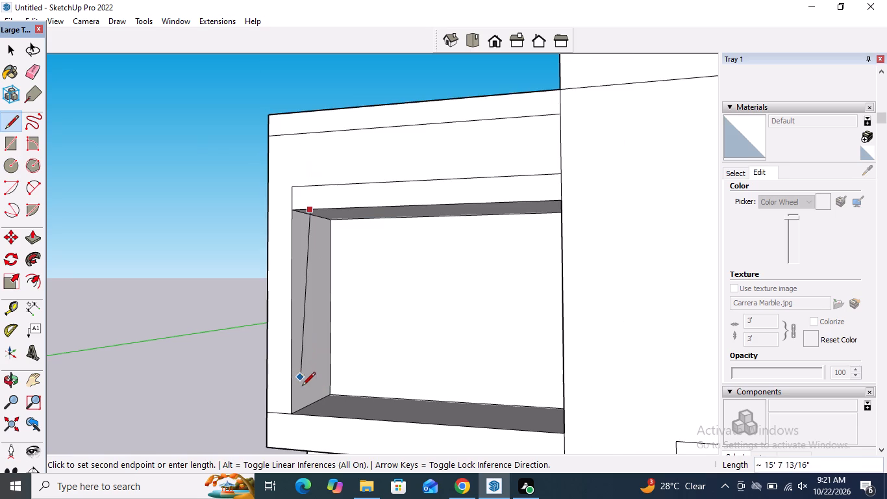
left_click(308, 416)
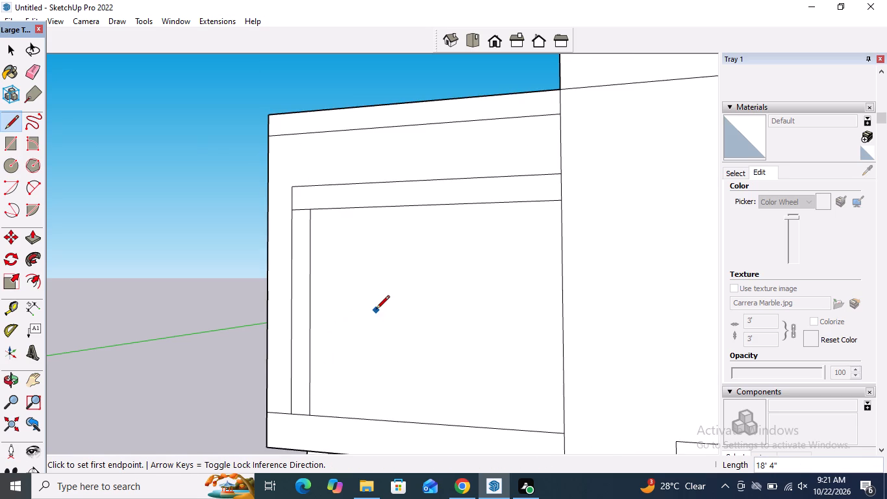
Delete the large face filling the front opening beside the new vertical line.
key("space")
left_click(376, 310)
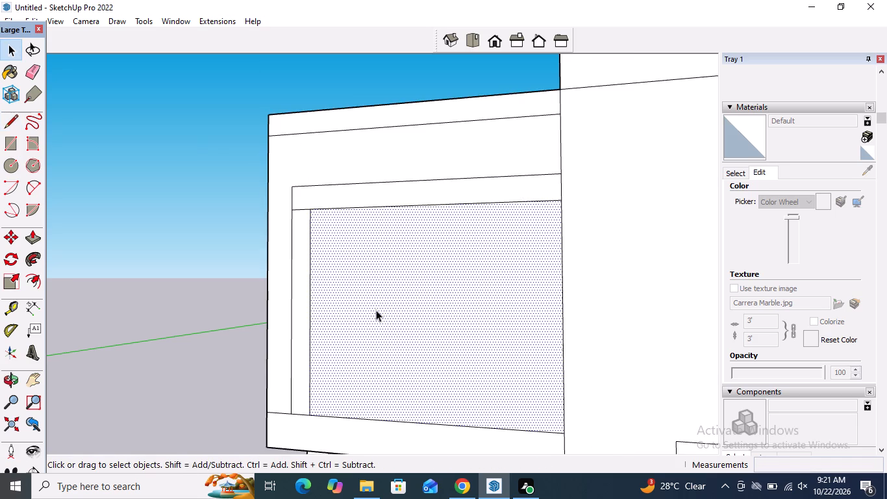
key("Delete")
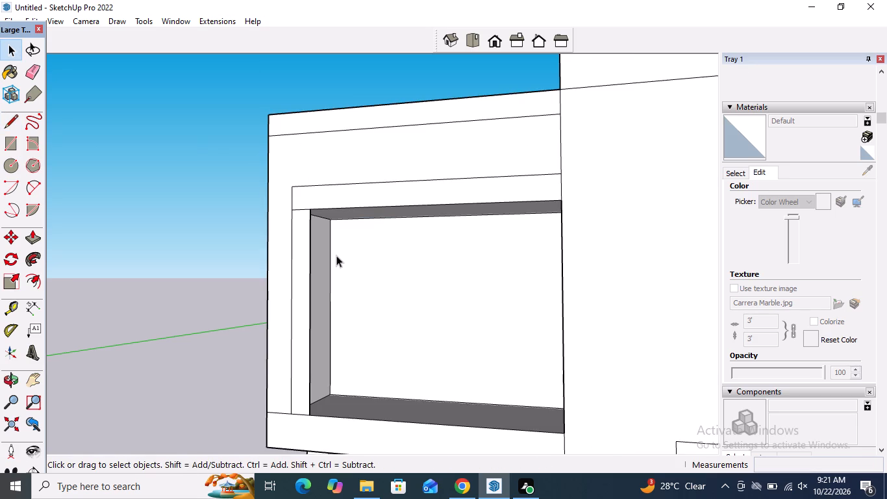
Push/pull the back of the narrow vertical border strip 9' 9 7/8" to the balcony's rear wall.
middle_click_drag(327, 249, 82, 216)
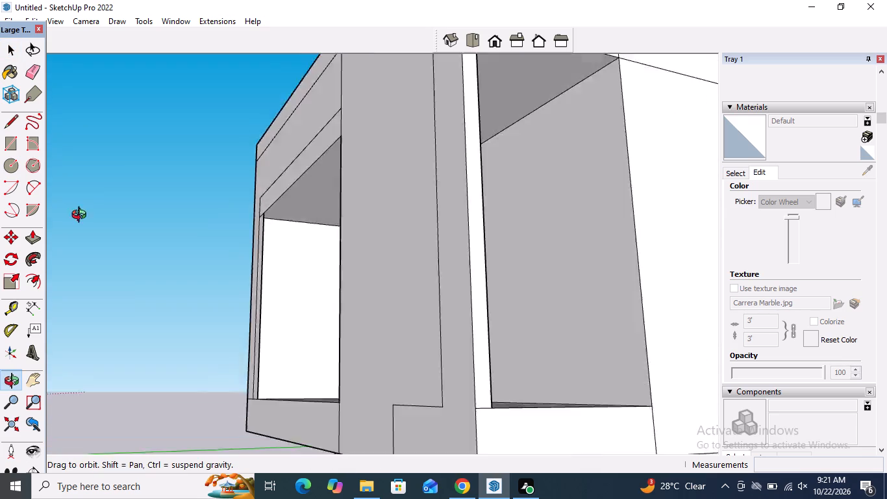
middle_click_drag(82, 216, 14, 240)
scroll(305, 235, "up", 7)
middle_click_drag(292, 255, 227, 262)
middle_click_drag(232, 262, 322, 262)
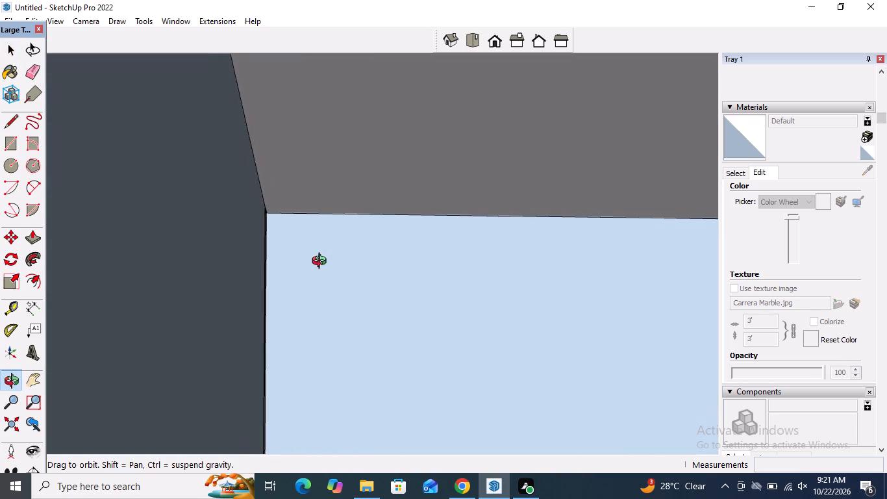
middle_click_drag(322, 262, 370, 259)
scroll(371, 260, "down", 18)
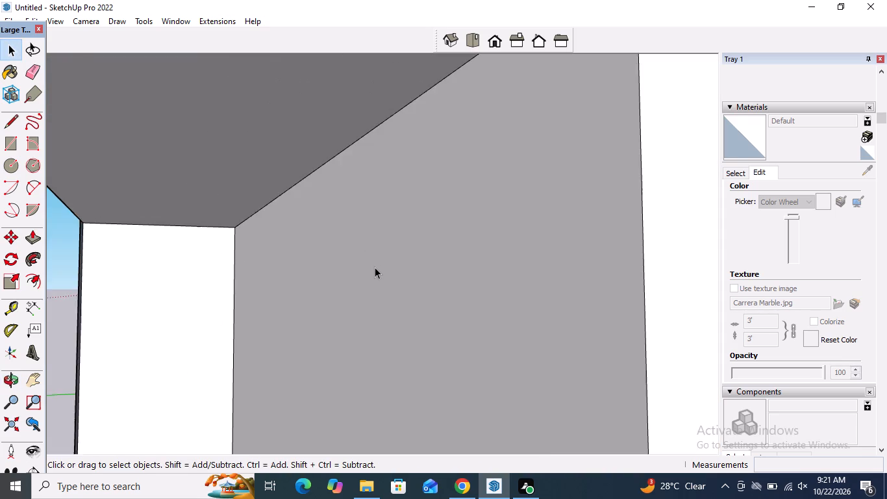
scroll(375, 267, "down", 3)
middle_click_drag(190, 314, 160, 310)
scroll(162, 296, "up", 7)
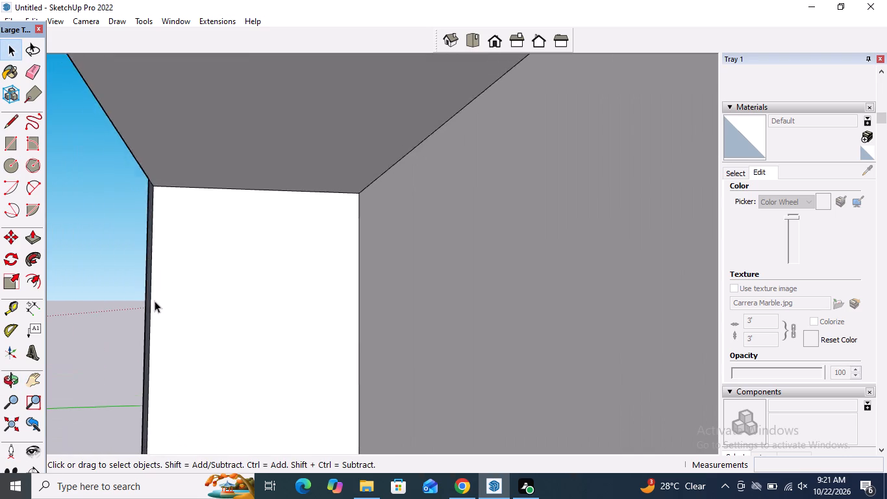
scroll(155, 301, "up", 2)
middle_click_drag(159, 301, 110, 326)
left_click(31, 237)
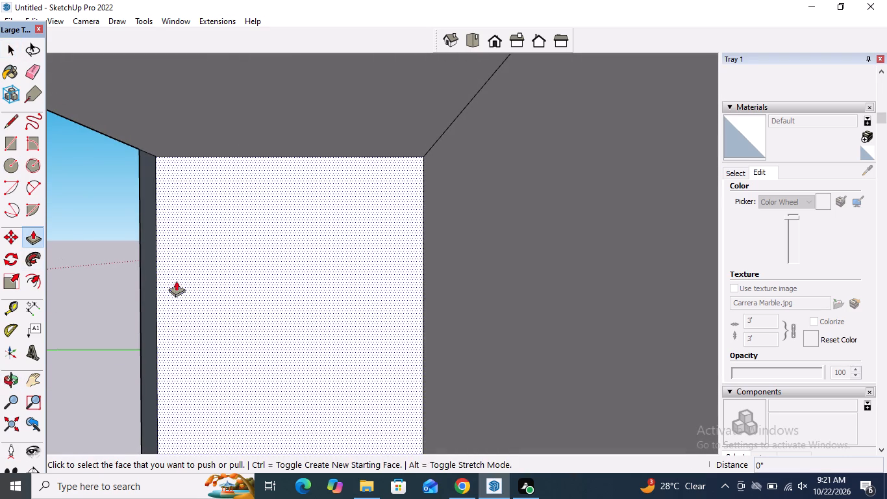
left_click(152, 279)
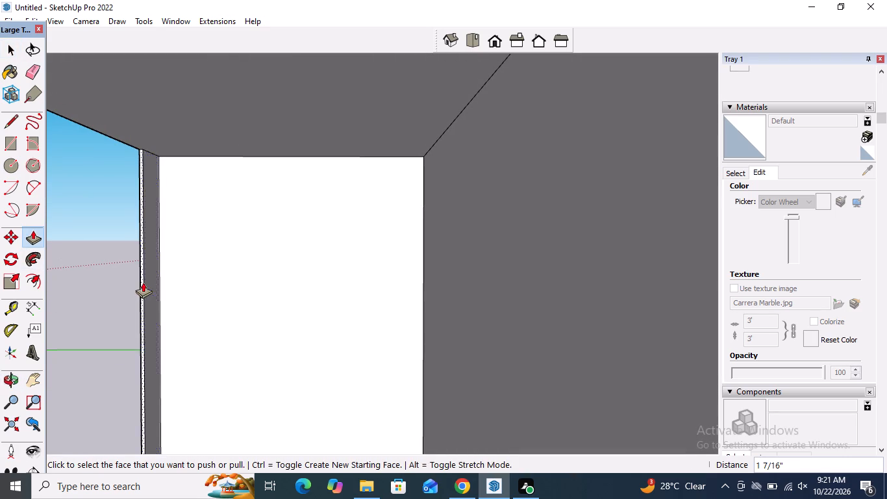
left_click(149, 279)
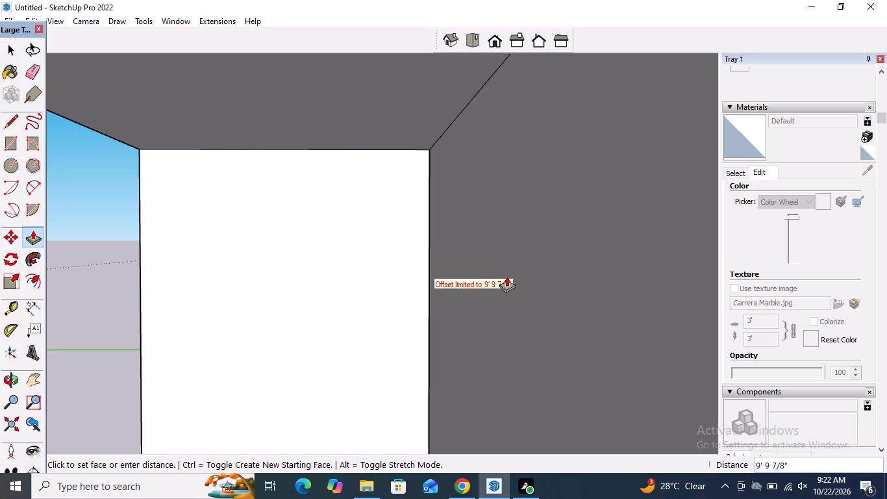
left_click(506, 276)
Erase the short horizontal edge between the inner vertical strip and the upper border at the opening's top corner.
scroll(477, 274, "down", 12)
middle_click_drag(363, 282, 462, 284)
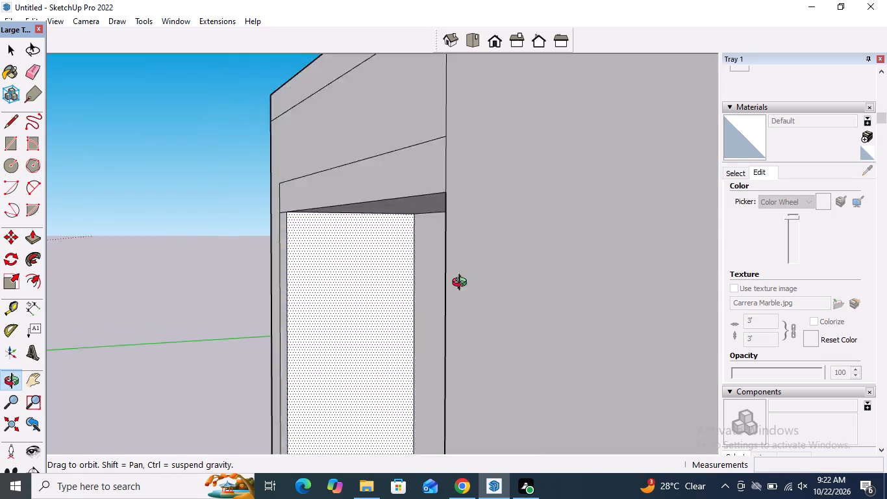
middle_click_drag(462, 284, 721, 282)
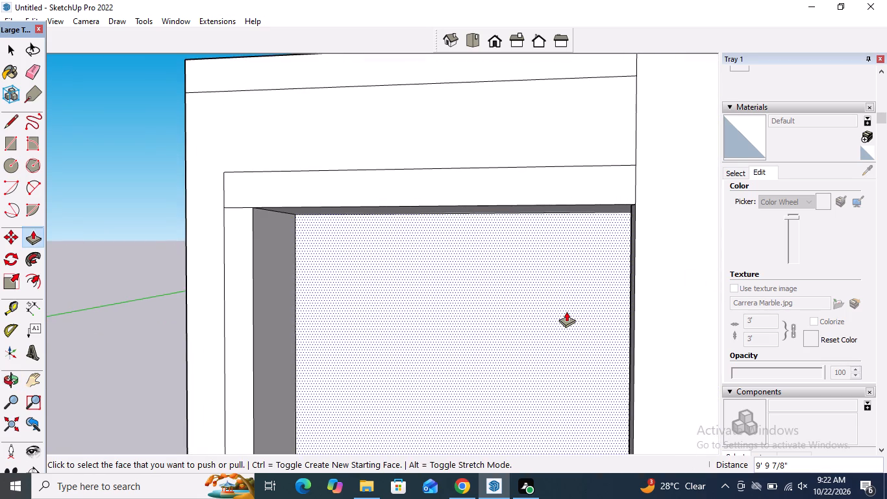
middle_click(425, 298)
middle_click_drag(418, 296, 411, 296)
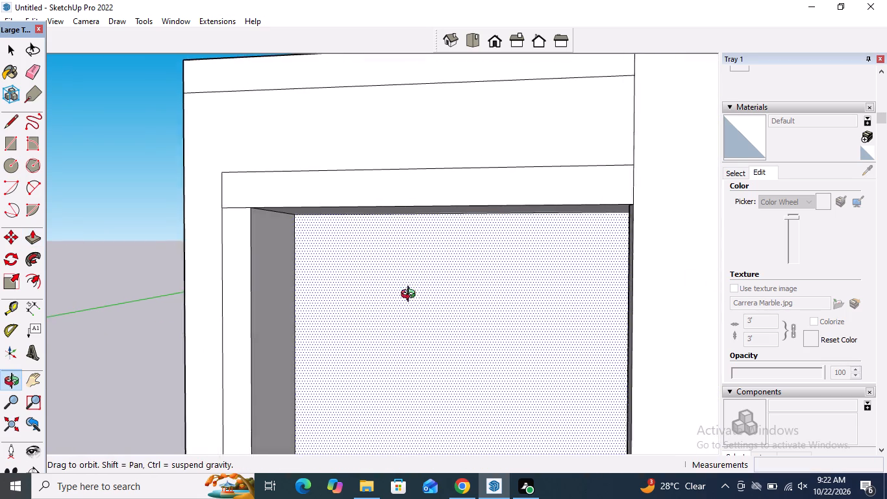
middle_click_drag(411, 296, 323, 283)
scroll(323, 283, "down", 1)
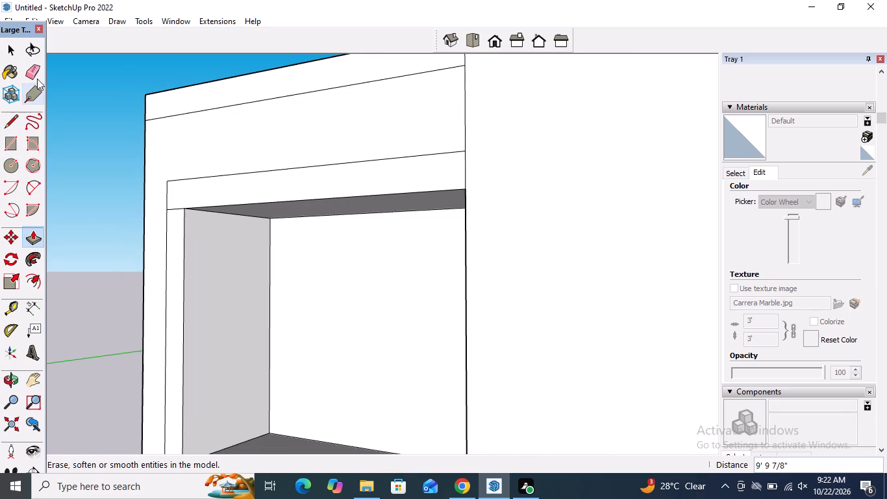
left_click(37, 68)
left_click(178, 209)
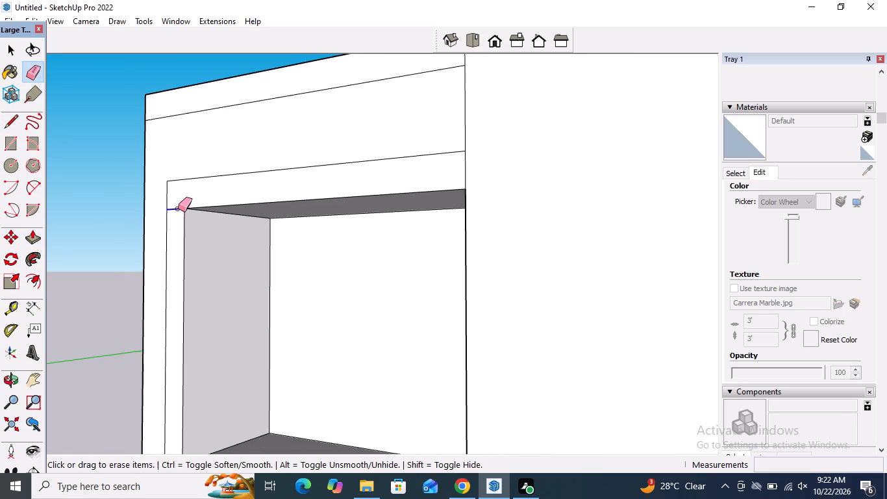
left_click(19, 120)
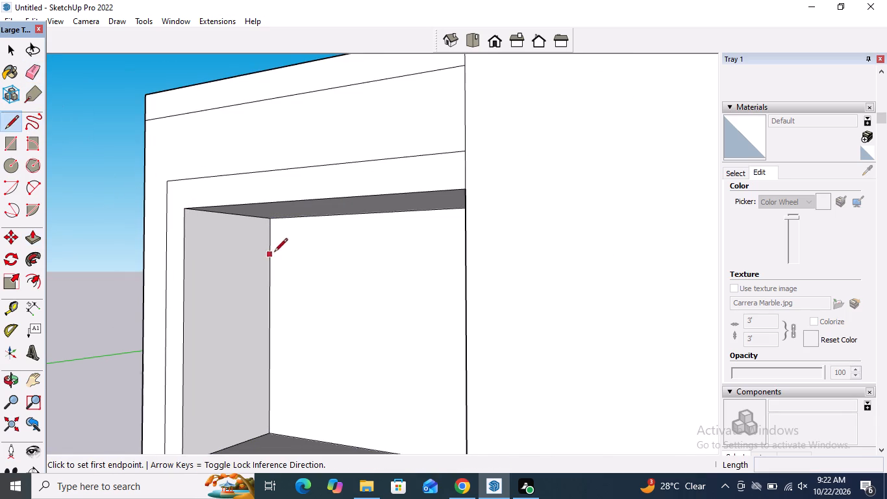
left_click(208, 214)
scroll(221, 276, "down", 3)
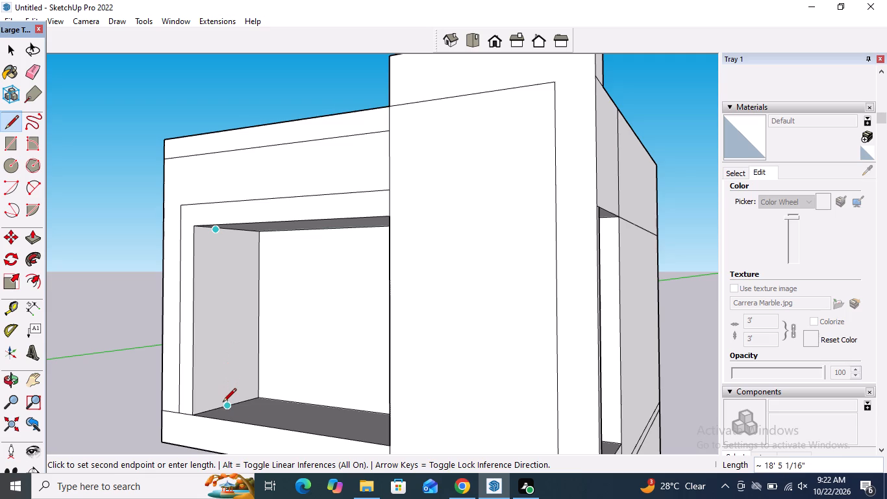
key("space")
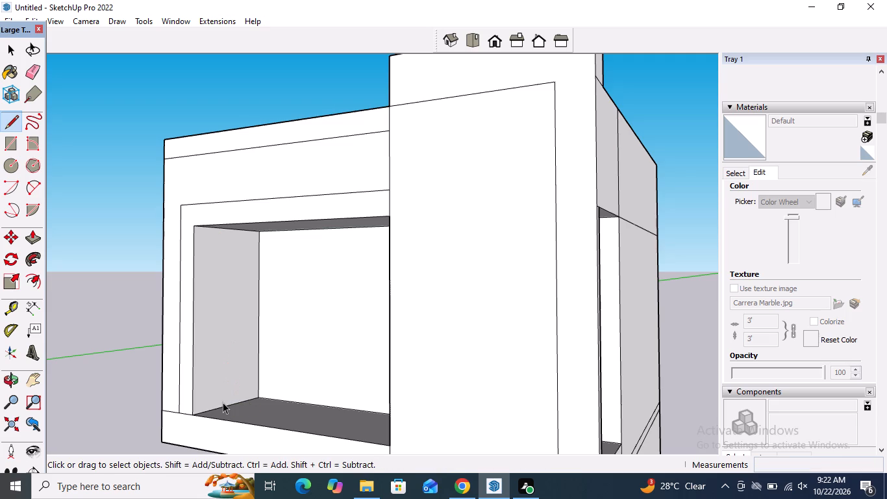
Draw an 18' 4" vertical line on the balcony's inner side wall, from its top edge to its bottom edge near the front.
left_click(12, 129)
scroll(222, 321, "up", 1)
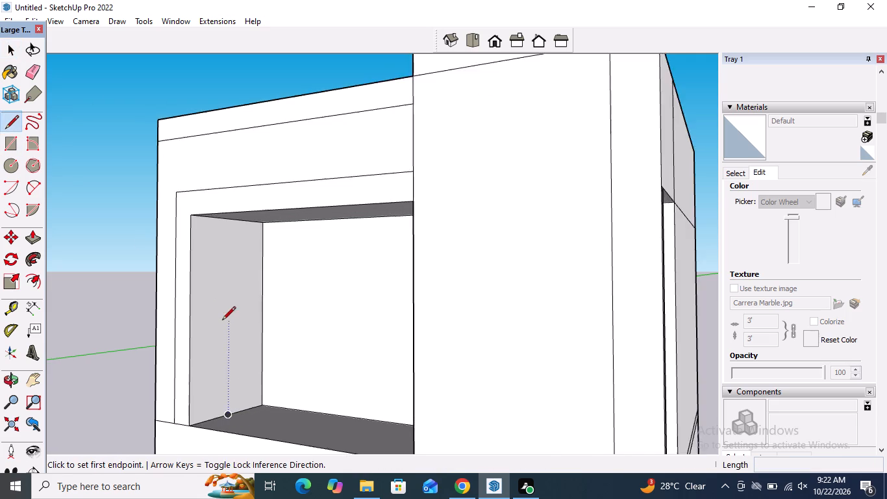
middle_click_drag(222, 320, 203, 253)
left_click(211, 217)
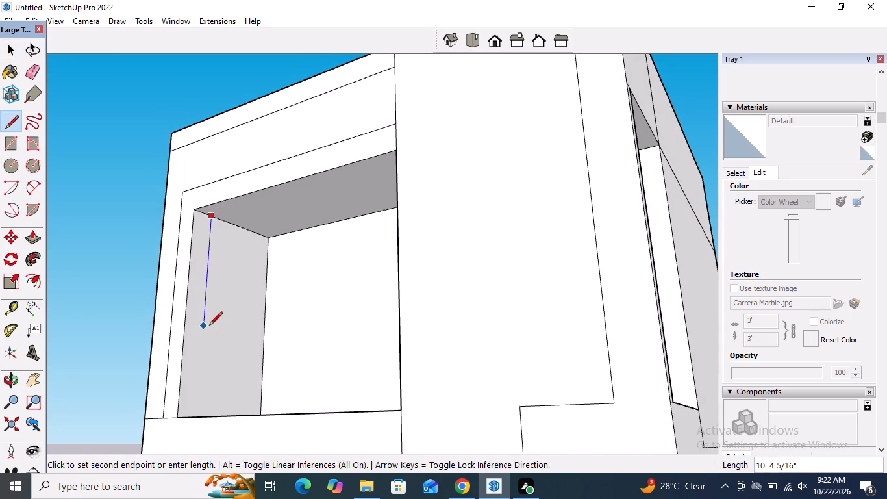
middle_click_drag(215, 348, 216, 447)
left_click(210, 398)
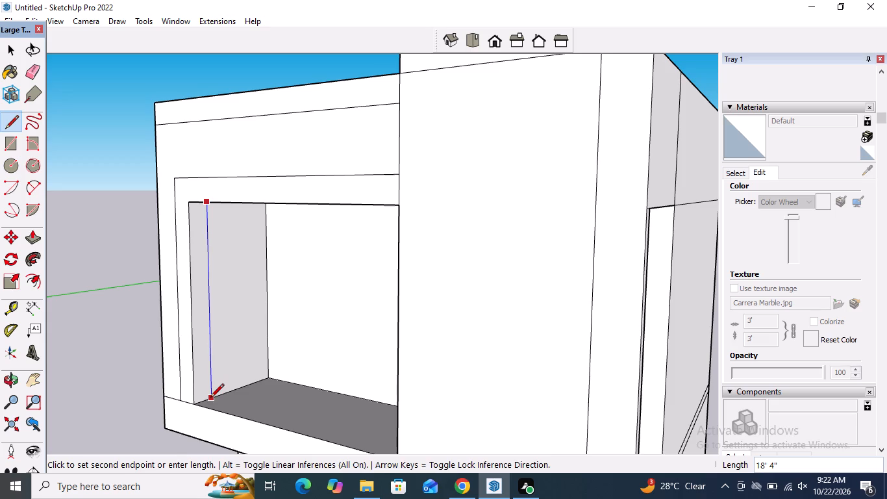
Push/pull the side wall area behind the new vertical line 9 15/16" outward, recessing it behind the front strip.
left_click(34, 76)
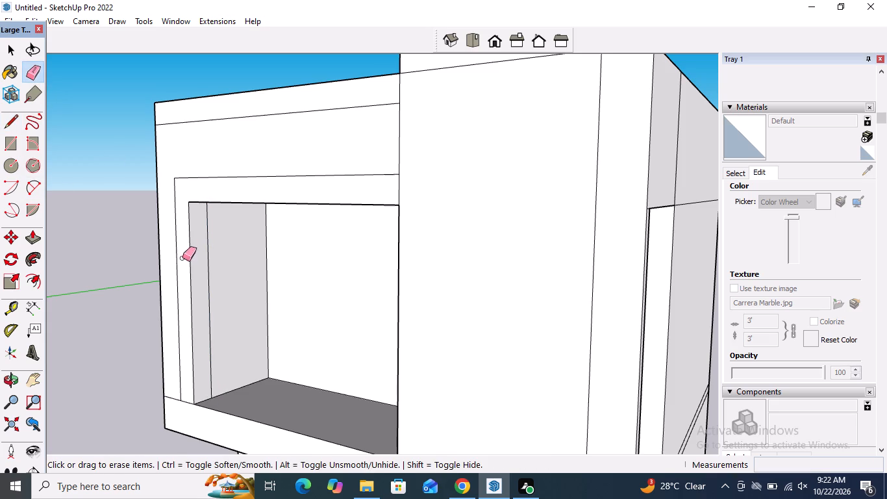
left_click(37, 233)
left_click(229, 293)
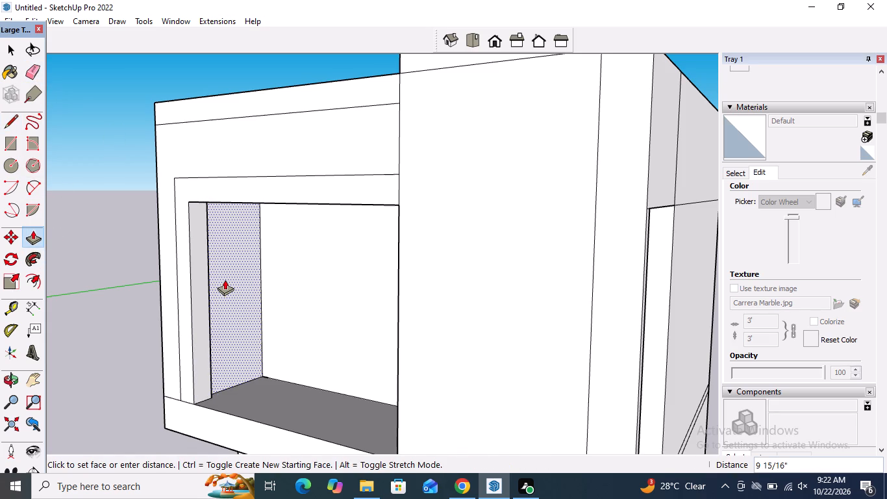
left_click(225, 279)
scroll(270, 312, "down", 3)
middle_click_drag(270, 316, 403, 274)
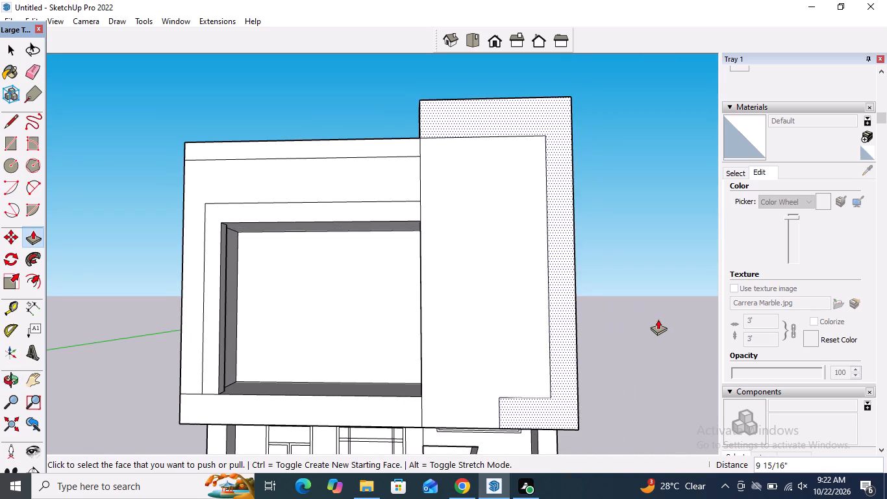
key("space")
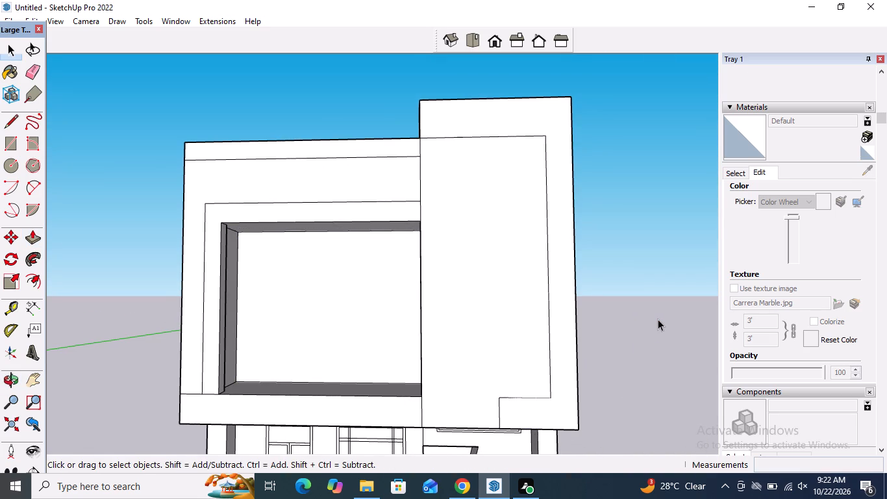
Push/pull the tall front panel's back face 1' 3/16" into the balcony, including the narrow strip beside the side opening.
middle_click_drag(472, 322, 600, 350)
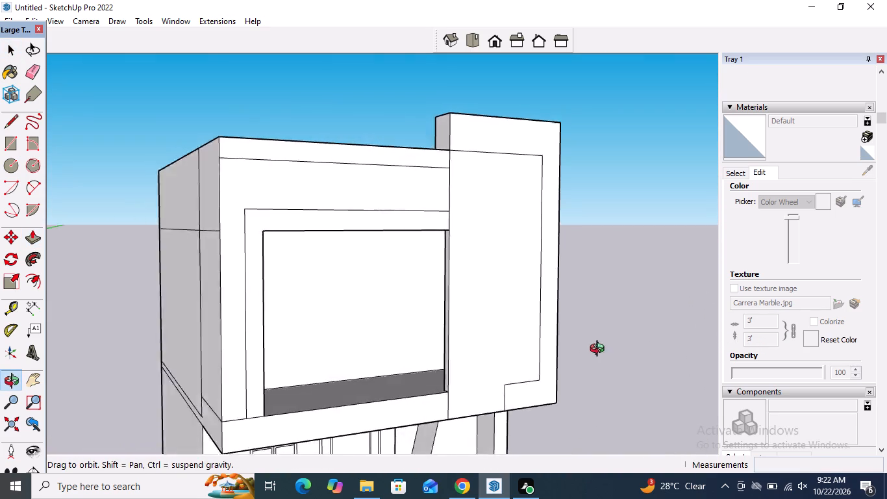
middle_click_drag(600, 350, 523, 348)
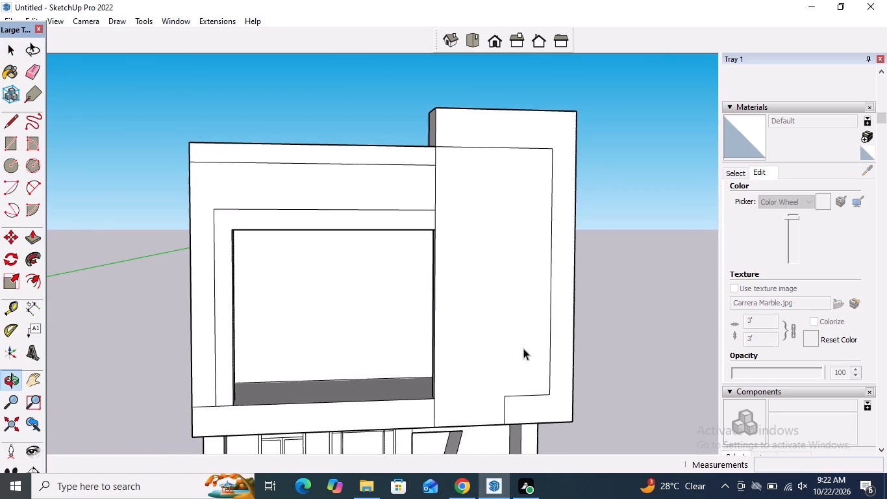
middle_click_drag(517, 349, 98, 355)
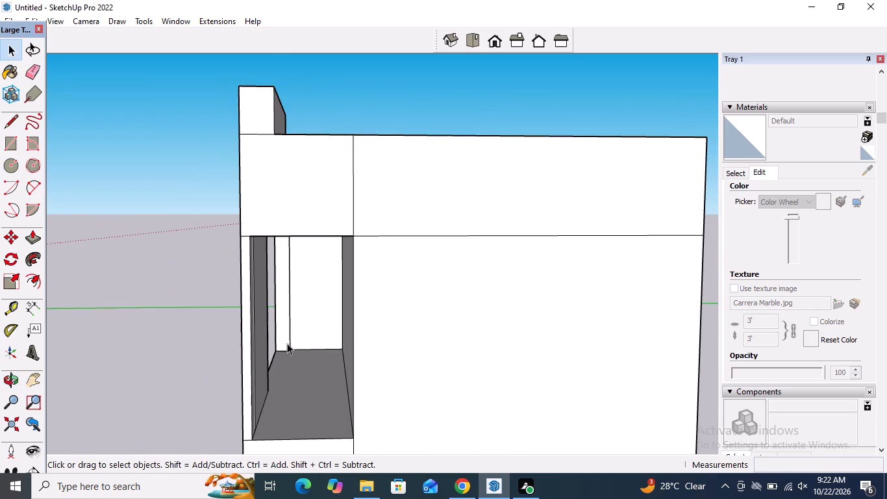
scroll(290, 340, "up", 4)
middle_click_drag(289, 340, 280, 340)
scroll(297, 299, "down", 5)
middle_click_drag(277, 320, 272, 320)
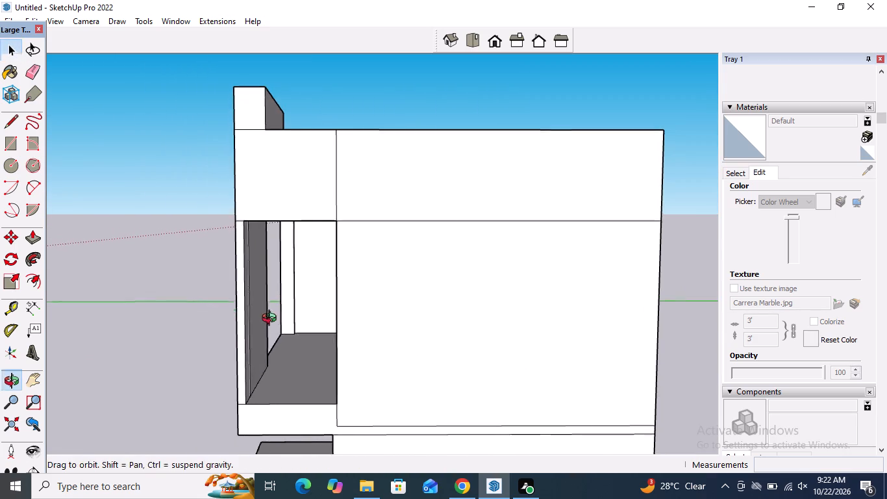
middle_click_drag(272, 320, 194, 308)
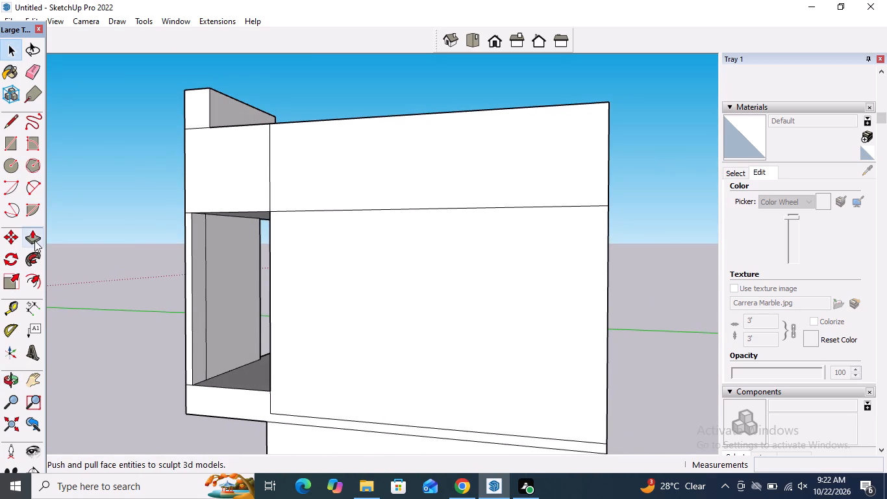
left_click_drag(34, 239, 41, 244)
left_click(223, 262)
left_click(231, 264)
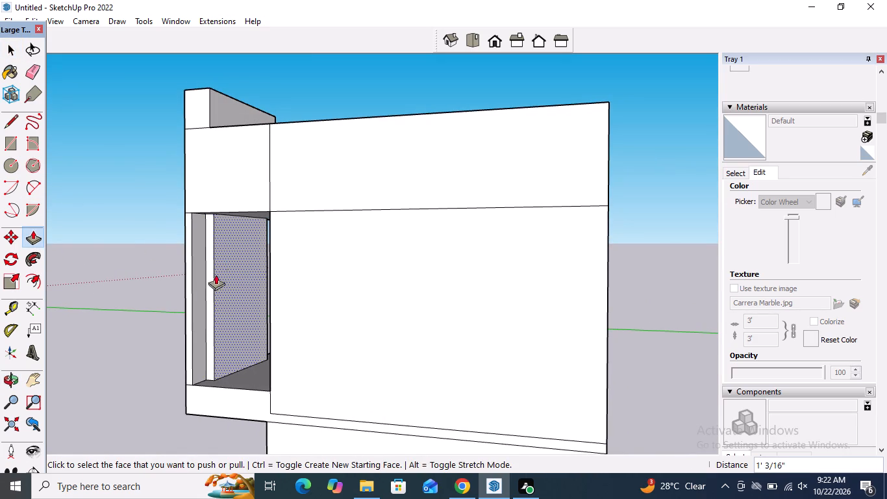
double_click(203, 276)
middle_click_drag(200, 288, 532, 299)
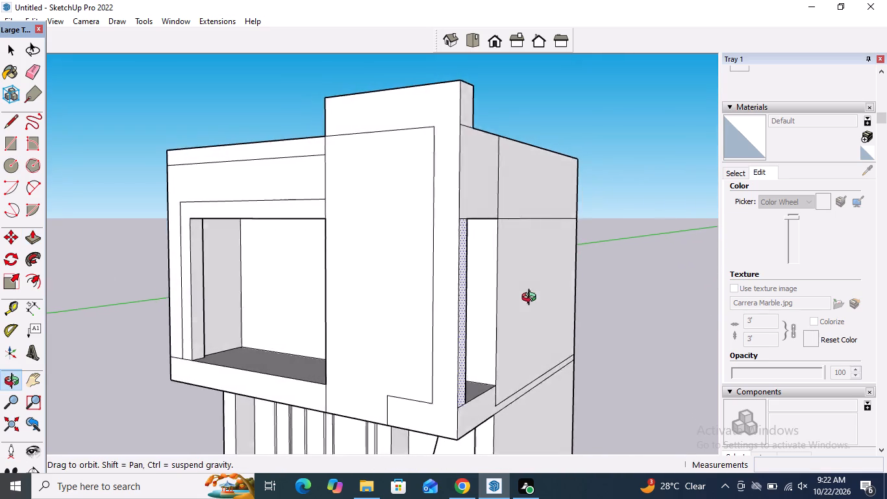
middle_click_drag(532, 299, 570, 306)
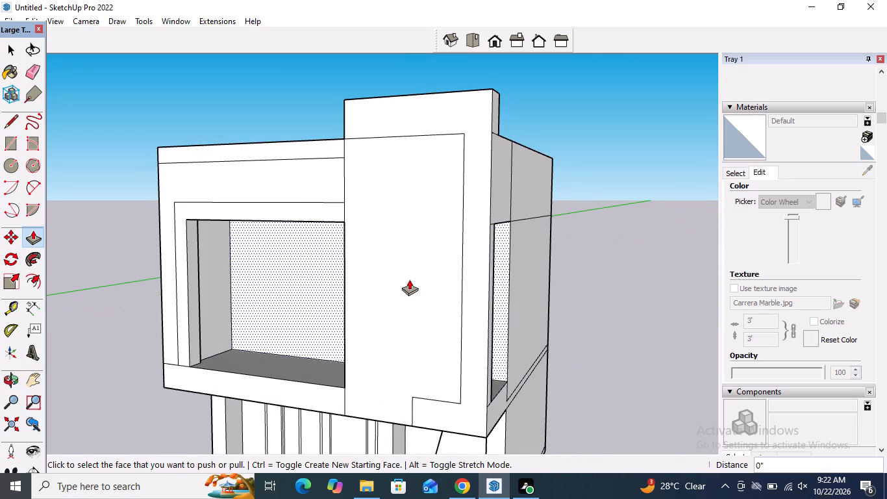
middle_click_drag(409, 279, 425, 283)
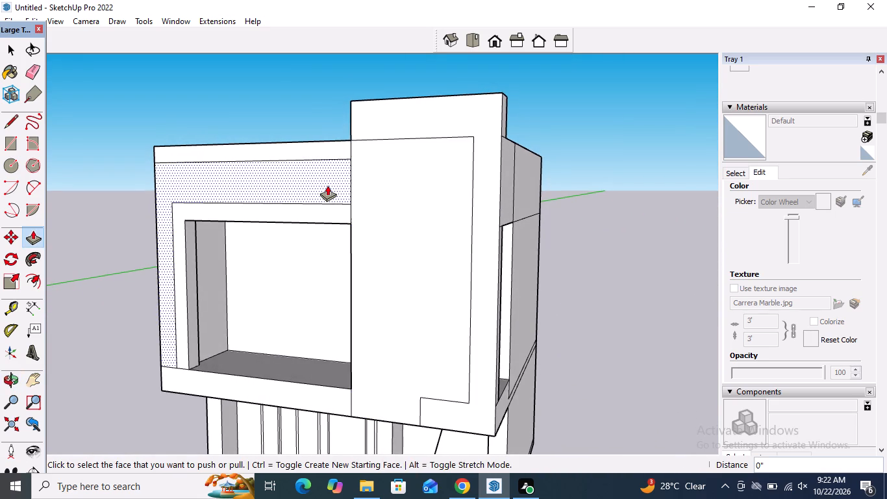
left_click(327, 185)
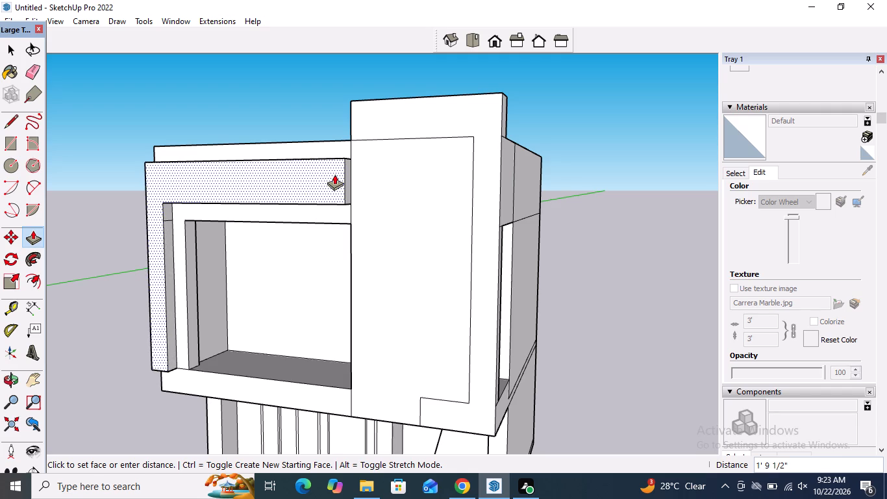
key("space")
Push/pull the inner border band framing the balcony's front opening 8 1/16" back from the facade.
left_click(32, 246)
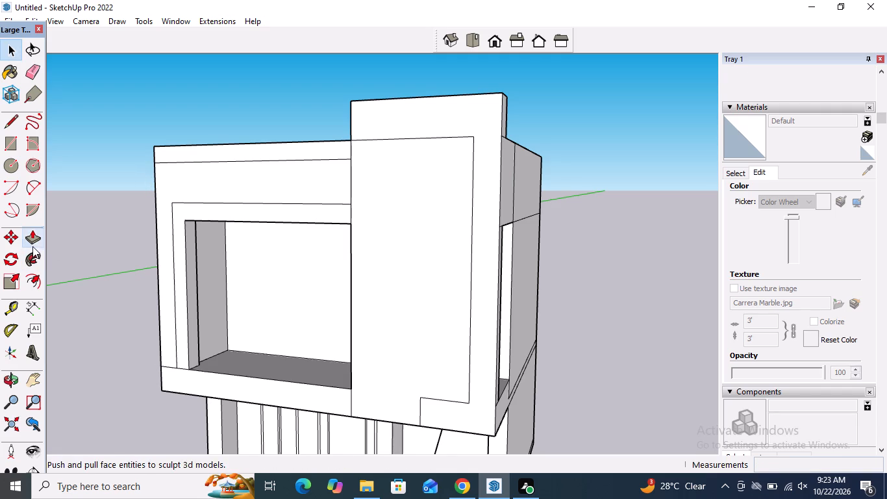
left_click(214, 214)
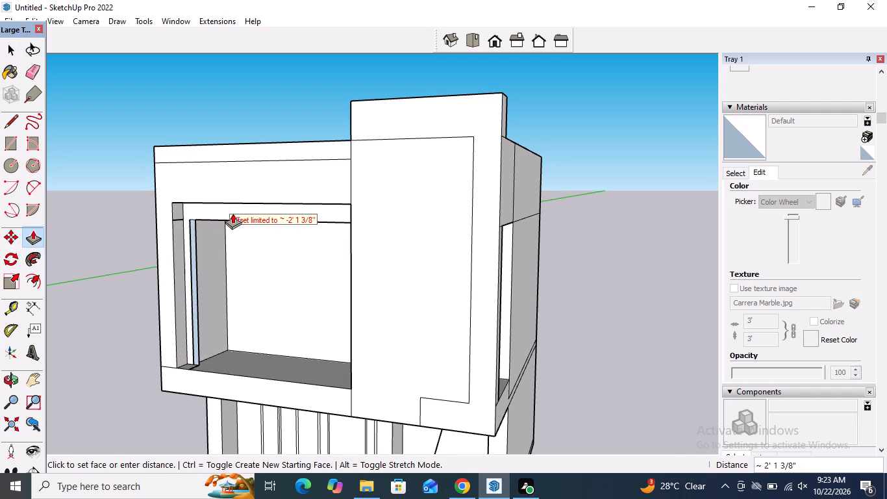
left_click(218, 214)
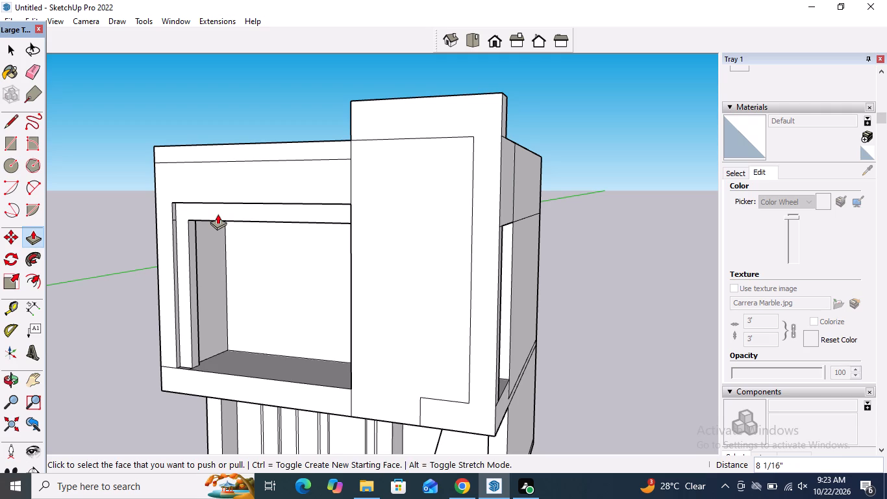
left_click(8, 124)
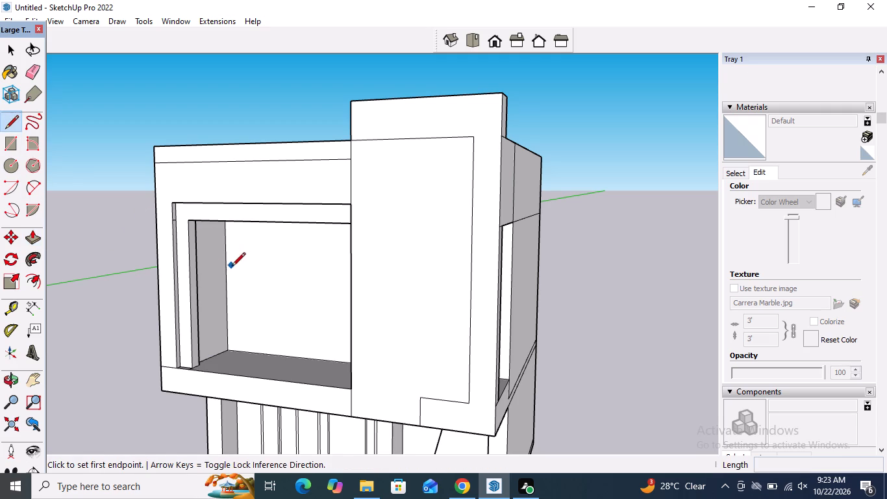
Push/pull the narrow horizontal band along the facade's roof edge 7 3/4" back.
middle_click_drag(234, 270, 325, 285)
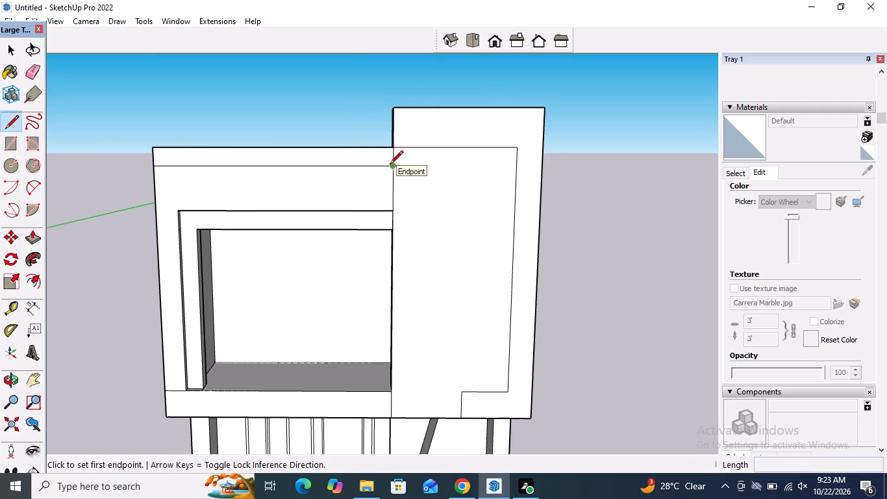
left_click(26, 238)
middle_click_drag(245, 195, 214, 316)
scroll(235, 204, "up", 2)
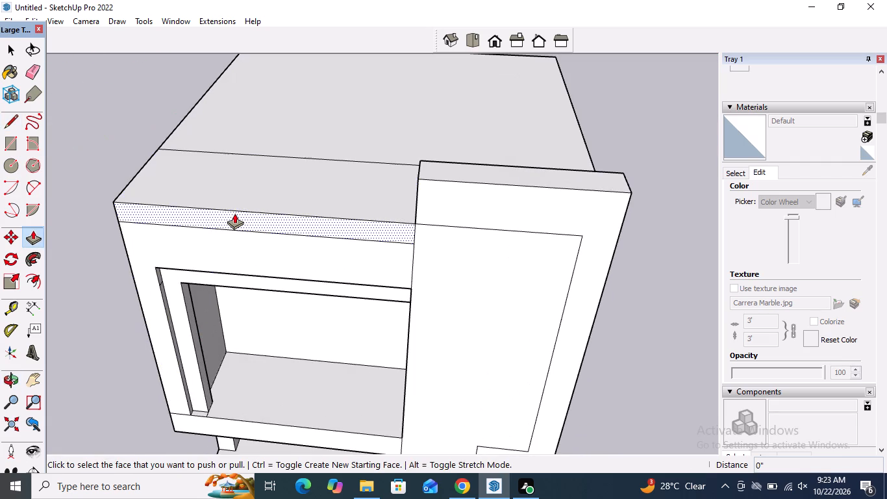
left_click(234, 213)
left_click(237, 209)
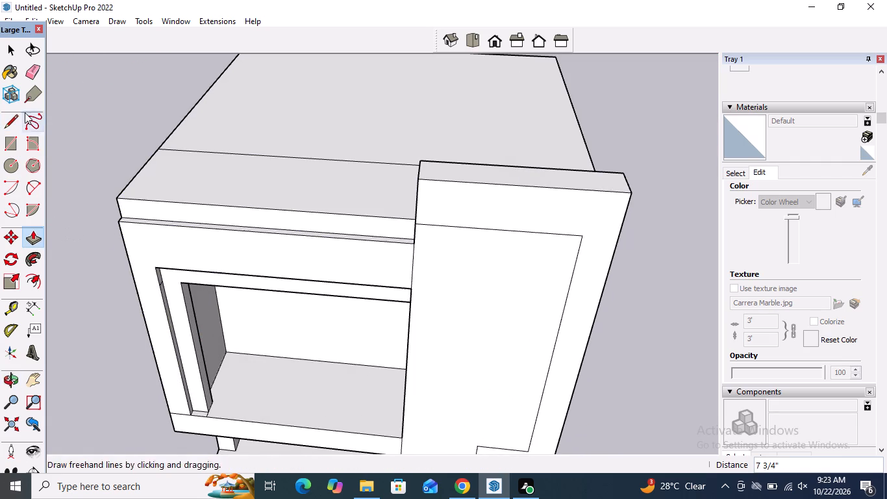
Extend the roof band's lower edge about 7' 11" across the front panel, and draw a line about 25' 3" down to the stepped outline's corner.
left_click(6, 118)
middle_click_drag(193, 264, 244, 140)
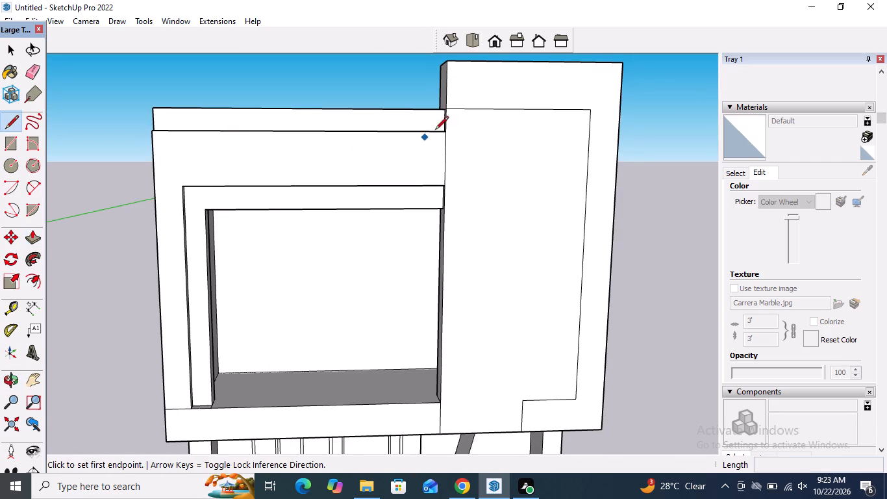
left_click(443, 131)
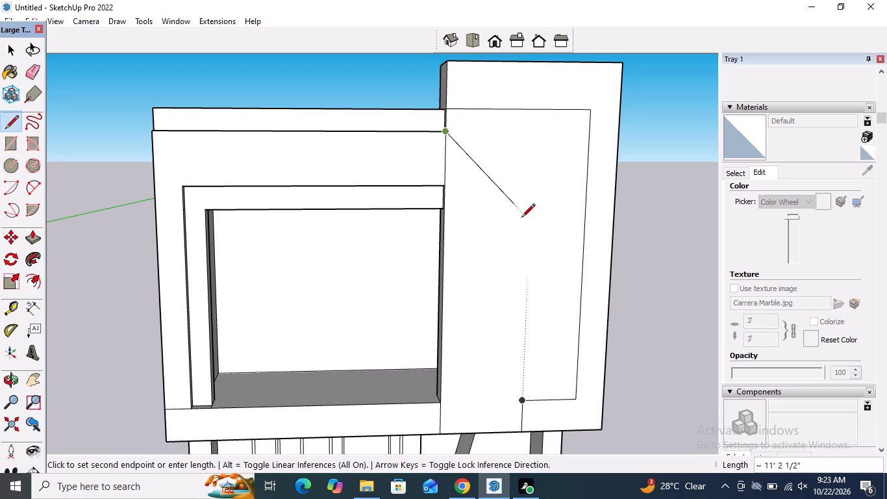
left_click(531, 133)
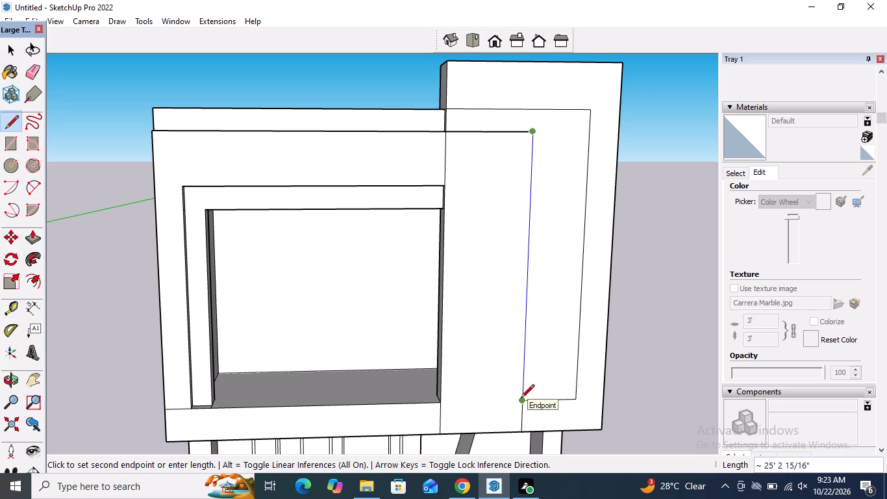
left_click(521, 400)
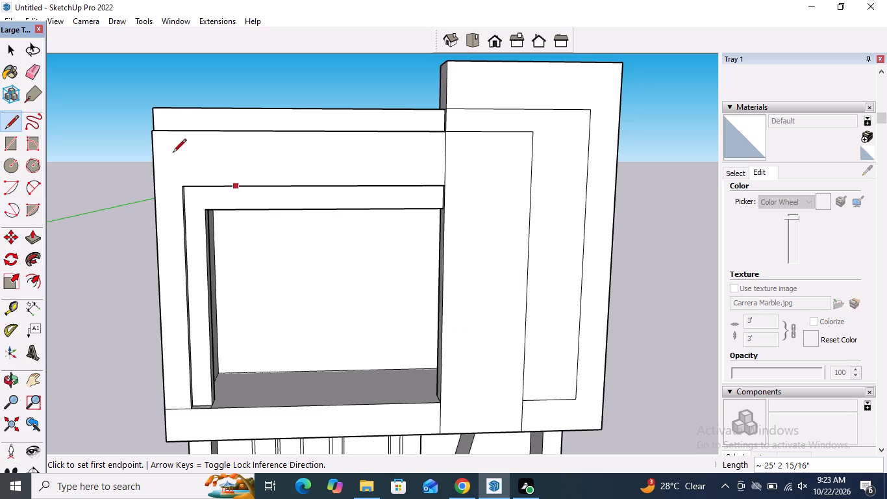
Draw a vertical rectangle about 17' tall and 4' wide on the front panel beside the balcony opening.
left_click(14, 151)
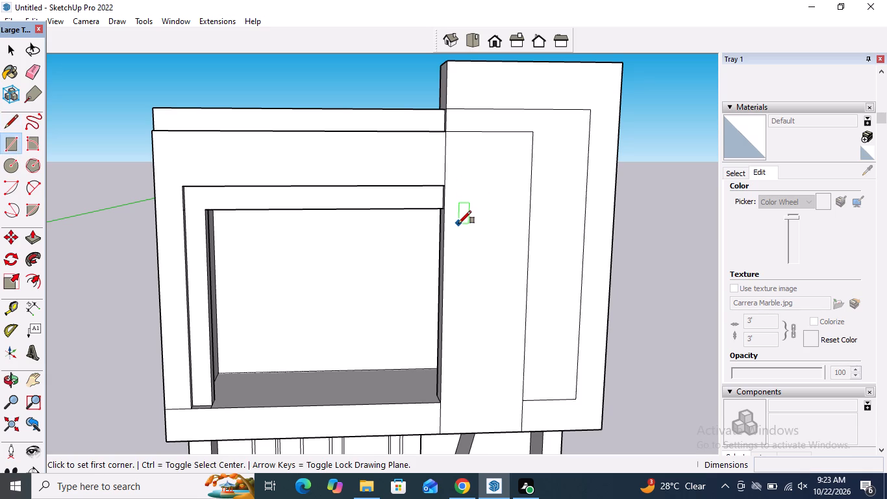
left_click(458, 224)
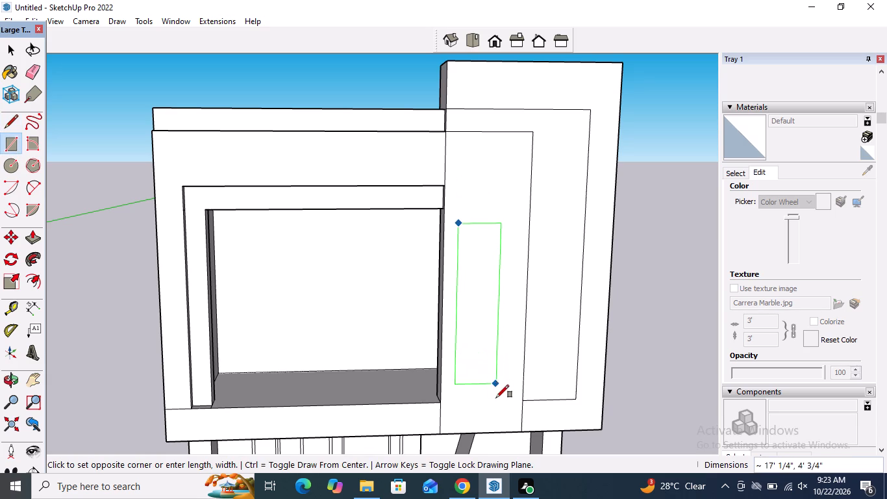
left_click(496, 398)
scroll(495, 352, "down", 3)
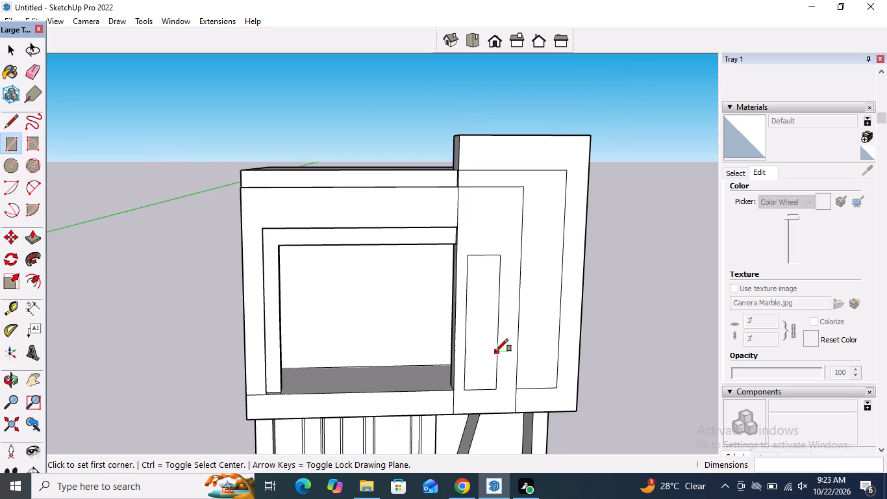
key("space")
key("space")
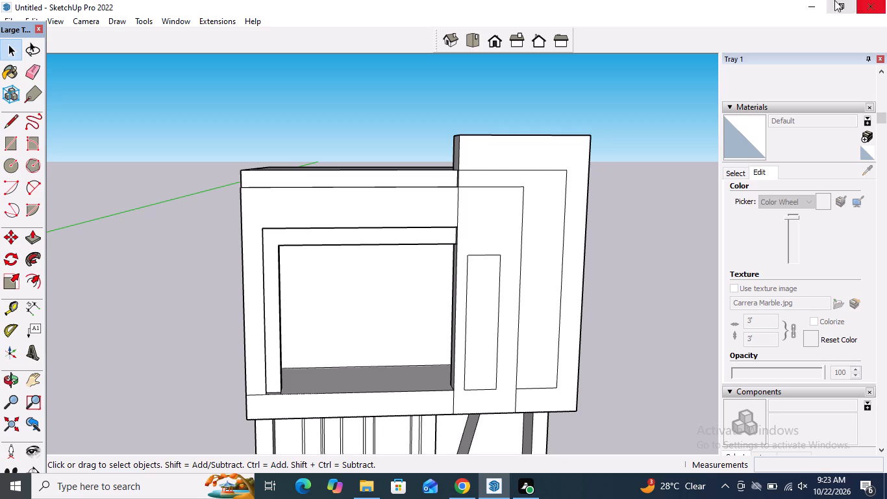
Push/pull the band between the front panel's two nested outlines 5 7/16" inward.
middle_click_drag(558, 240, 542, 238)
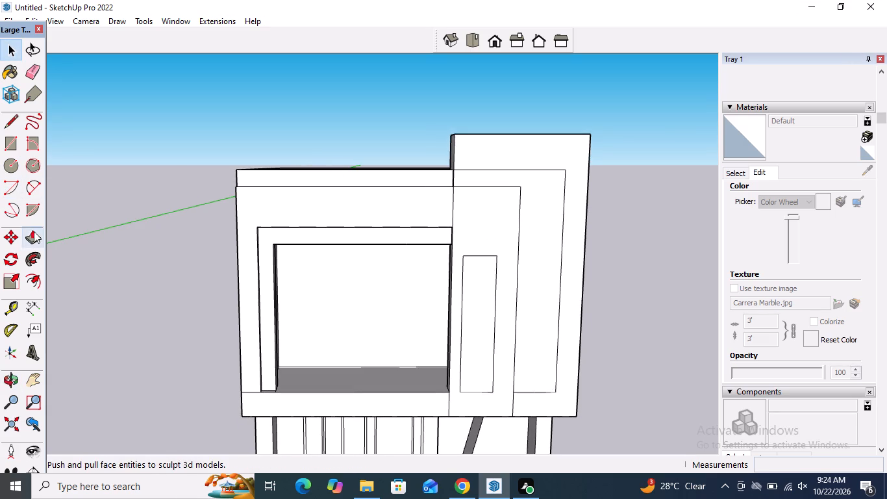
left_click(29, 239)
scroll(525, 175, "up", 2)
left_click(546, 197)
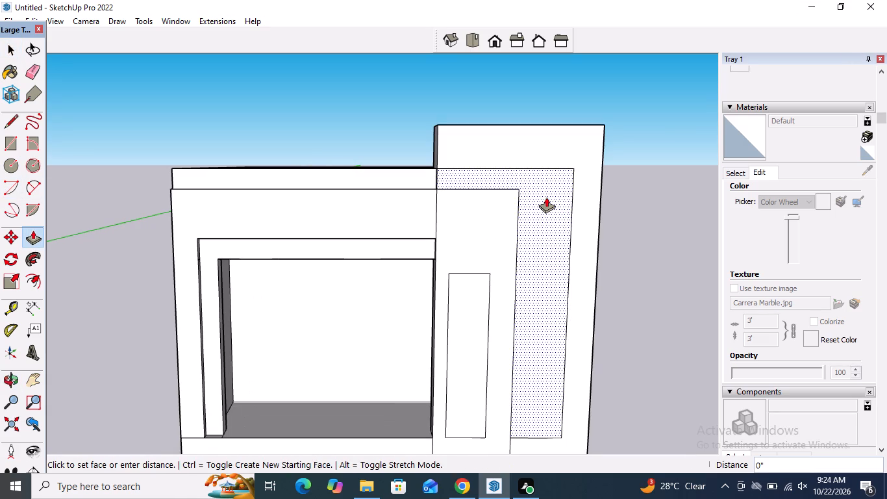
left_click(545, 193)
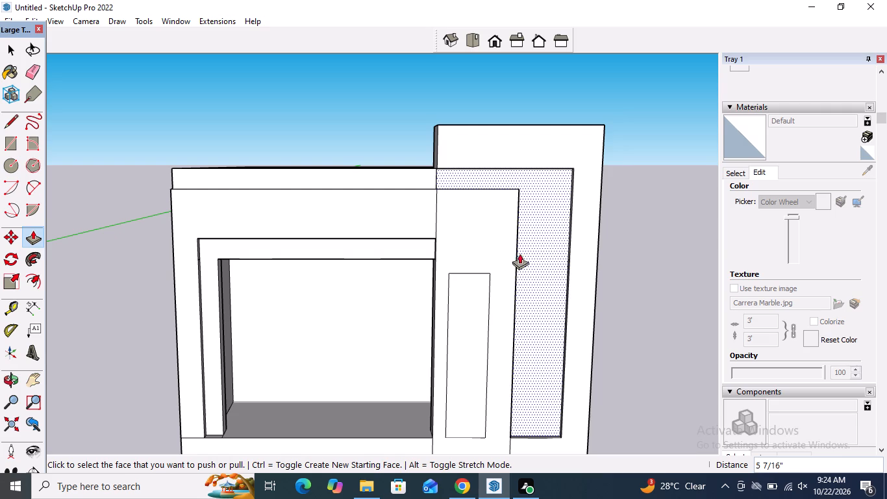
Push/pull the tall rectangle beside the balcony opening inward by the same 5 7/16" used for the band.
double_click(461, 303)
Draw a square of about 5 7/16" on the balcony opening's ceiling, near the front corner farthest from the tall panel.
scroll(503, 196, "down", 4)
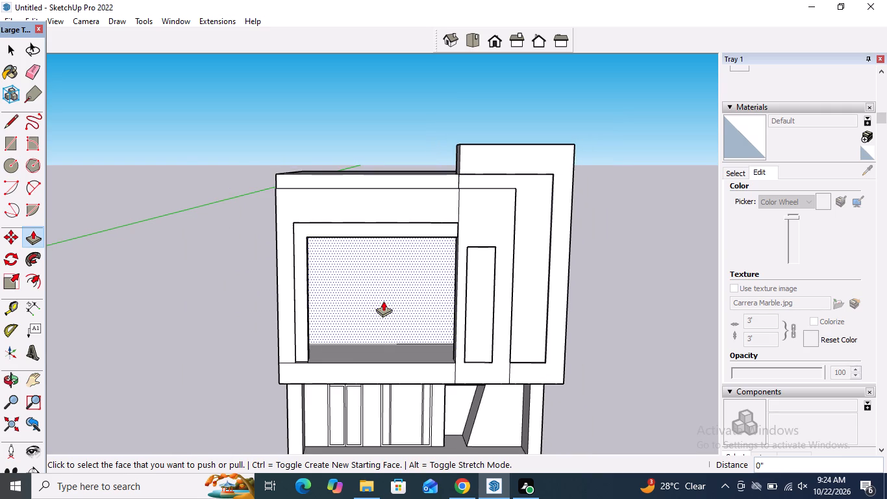
middle_click_drag(381, 286, 381, 237)
scroll(371, 294, "up", 3)
middle_click_drag(369, 289, 369, 272)
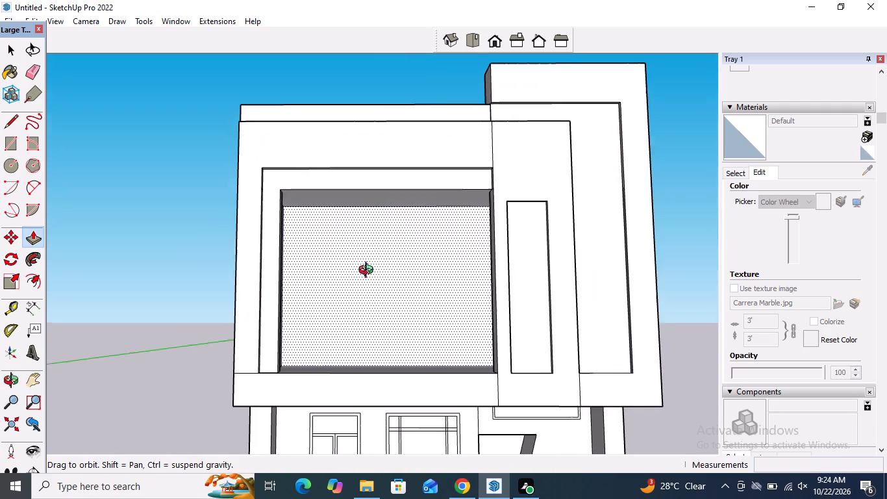
middle_click_drag(369, 272, 348, 185)
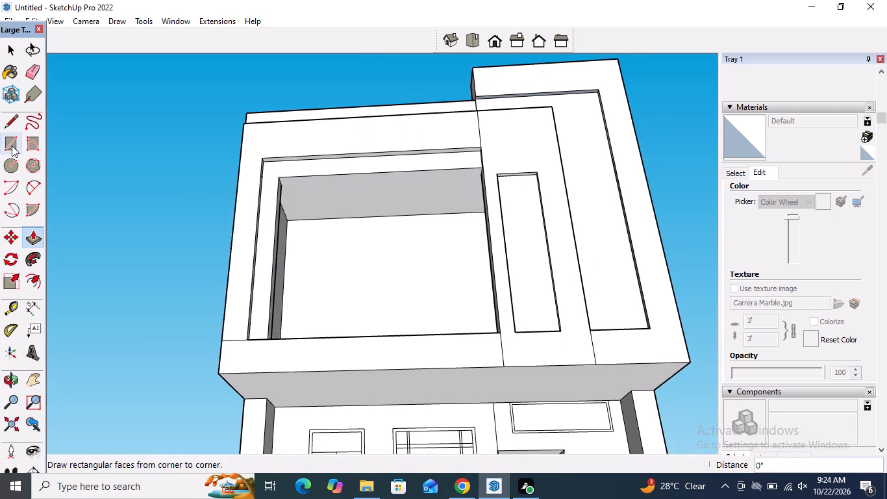
left_click(12, 145)
scroll(253, 166, "up", 9)
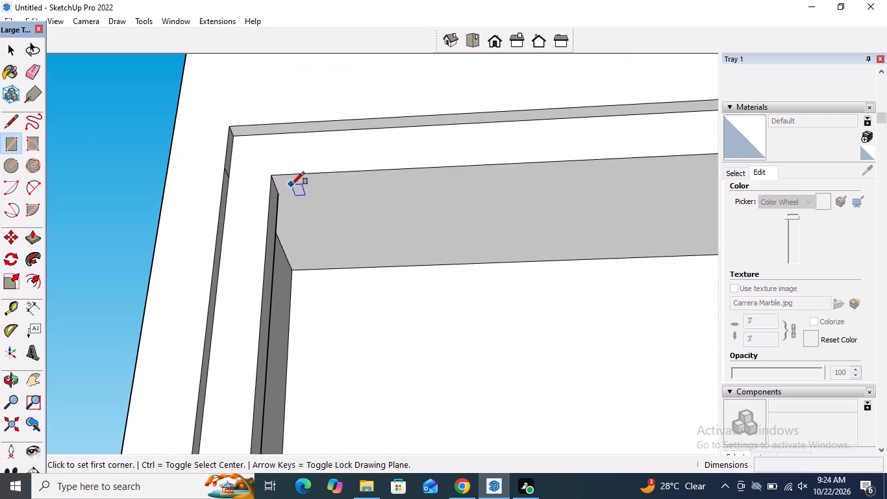
left_click(292, 183)
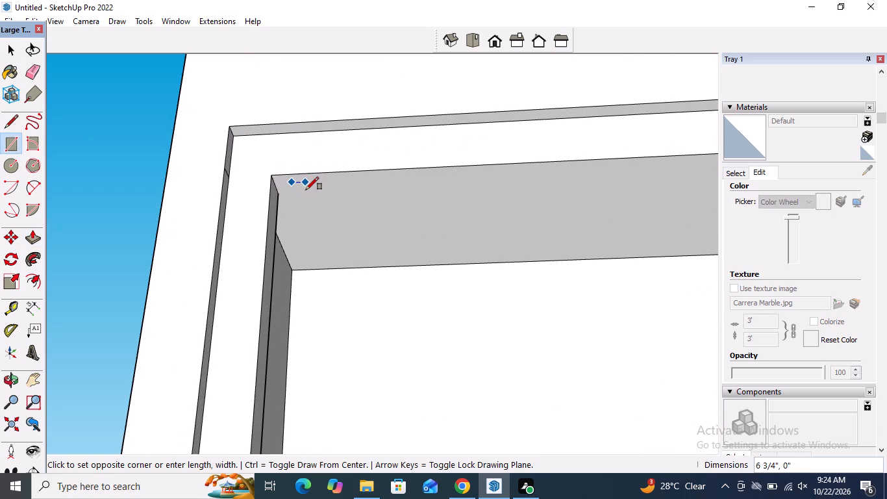
scroll(299, 189, "up", 5)
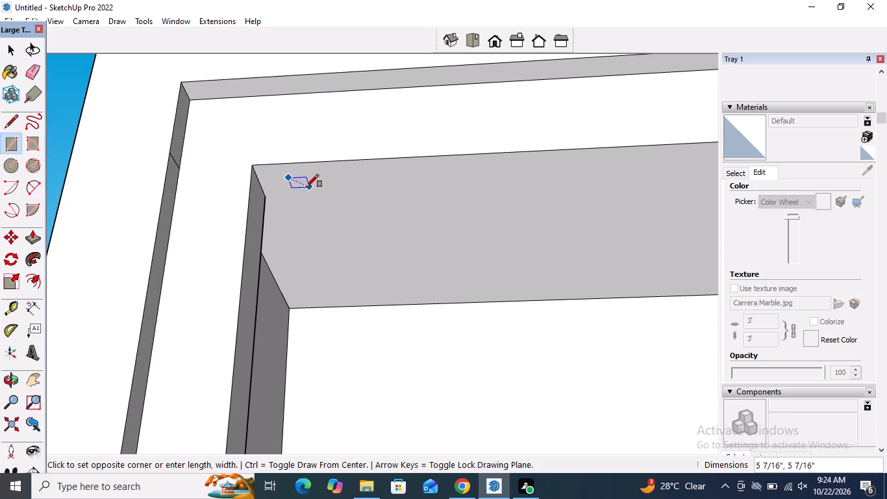
left_click(306, 187)
Push/pull the small ceiling square 18' 4" down to the balcony floor to form a vertical bar.
left_click(34, 238)
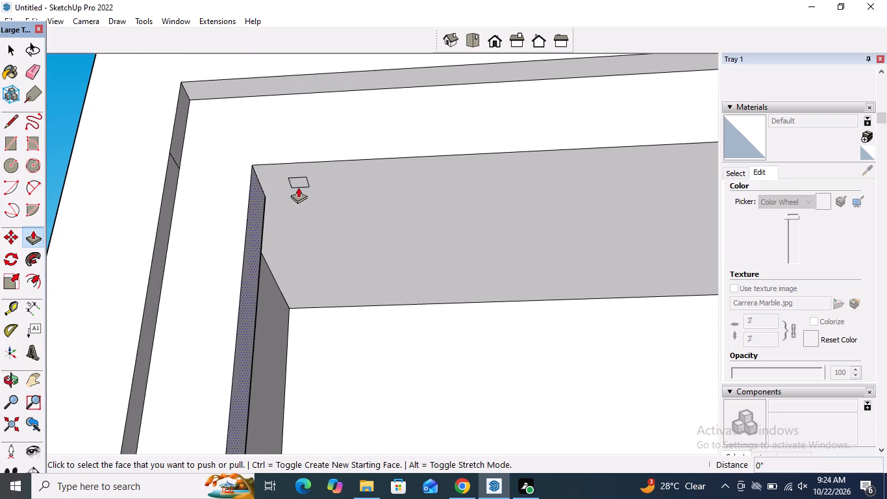
left_click(298, 183)
scroll(307, 225, "down", 9)
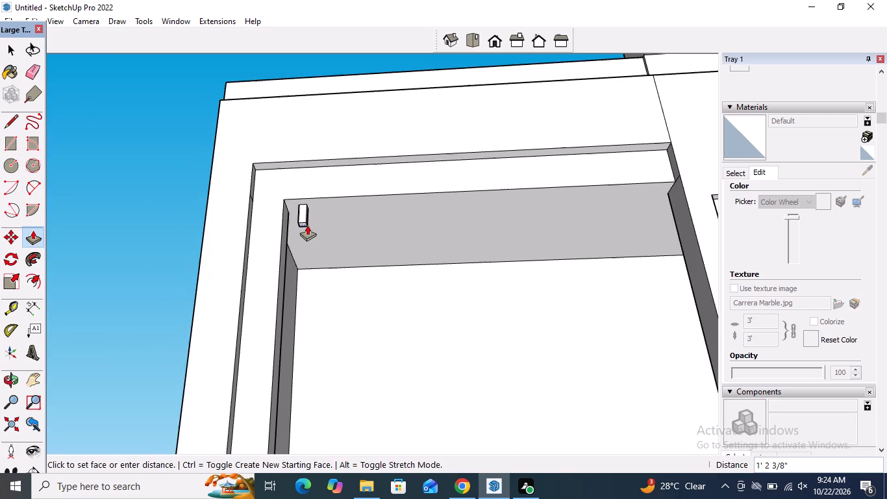
scroll(307, 225, "down", 12)
middle_click_drag(307, 225, 314, 404)
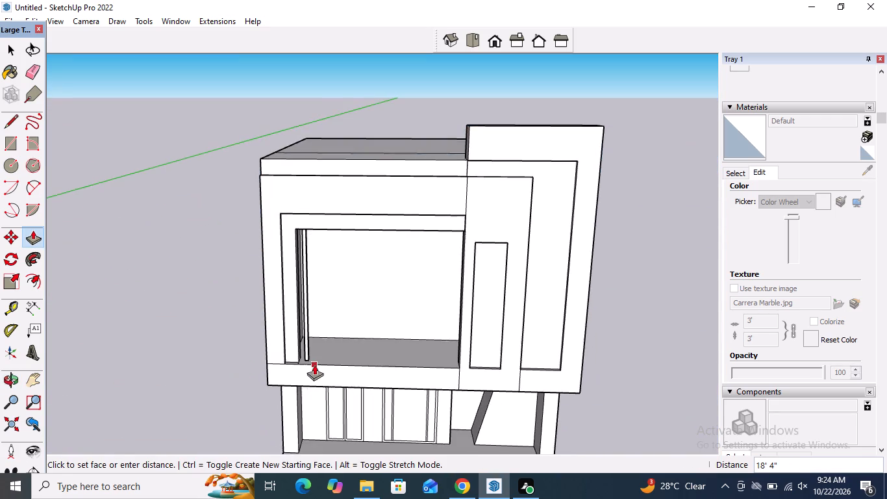
scroll(314, 363, "up", 9)
left_click(313, 356)
Draw a second small rectangle of about 4 3/8" by 2 11/16" on the balcony ceiling beside the first bar.
middle_click_drag(322, 352, 322, 314)
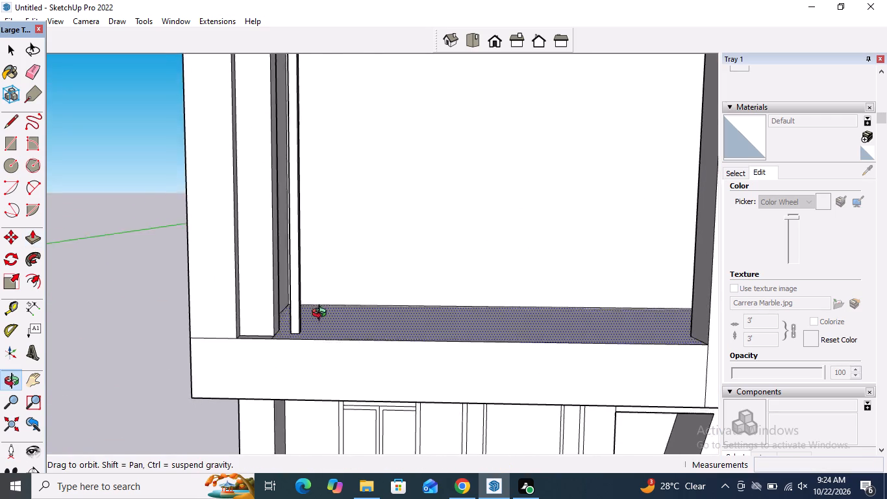
middle_click_drag(322, 314, 322, 285)
scroll(308, 361, "down", 5)
scroll(360, 109, "up", 1)
middle_click_drag(360, 109, 381, 37)
scroll(379, 81, "up", 9)
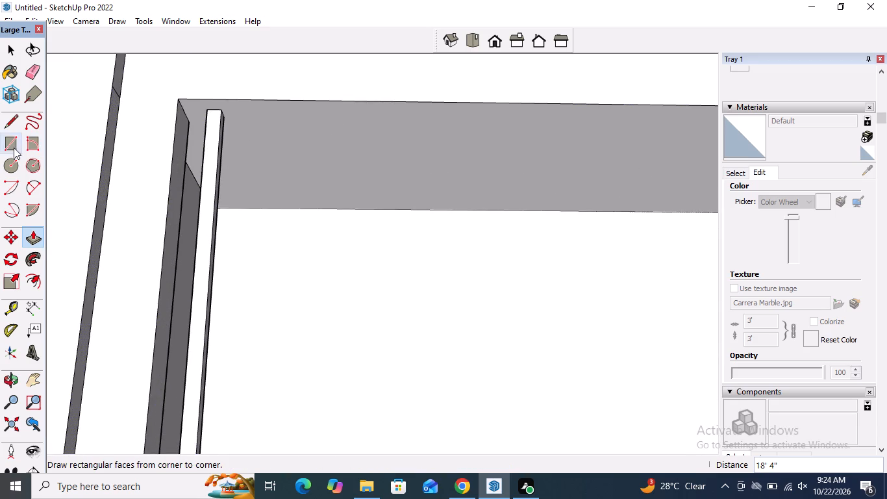
left_click(0, 147)
scroll(230, 114, "up", 7)
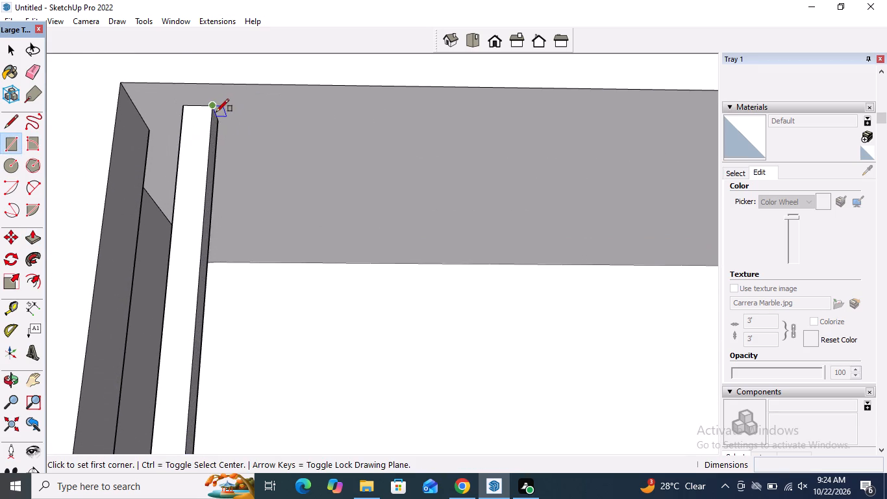
left_click(249, 107)
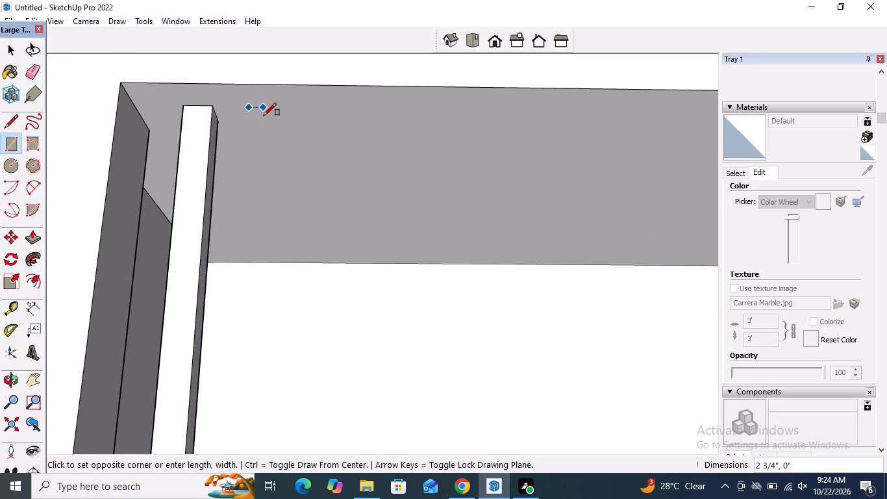
left_click(266, 119)
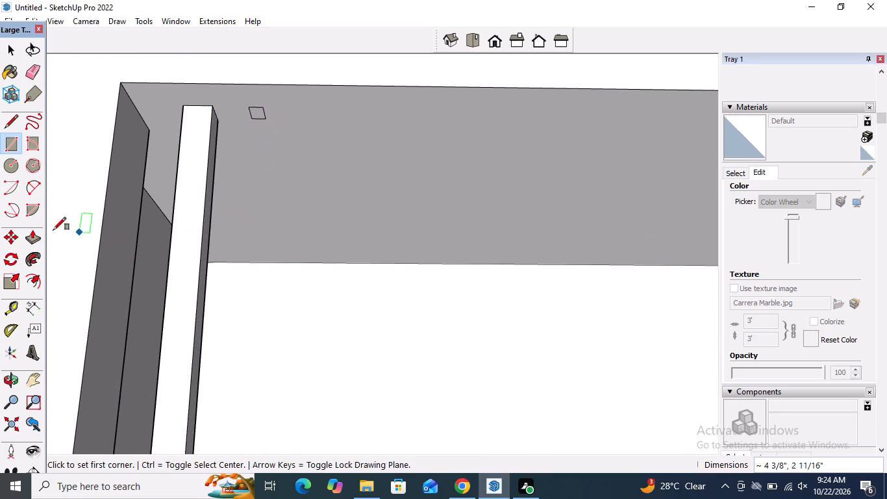
Push/pull the second ceiling rectangle 18' 4" down to the balcony floor as another vertical bar.
left_click(33, 231)
scroll(290, 110, "up", 4)
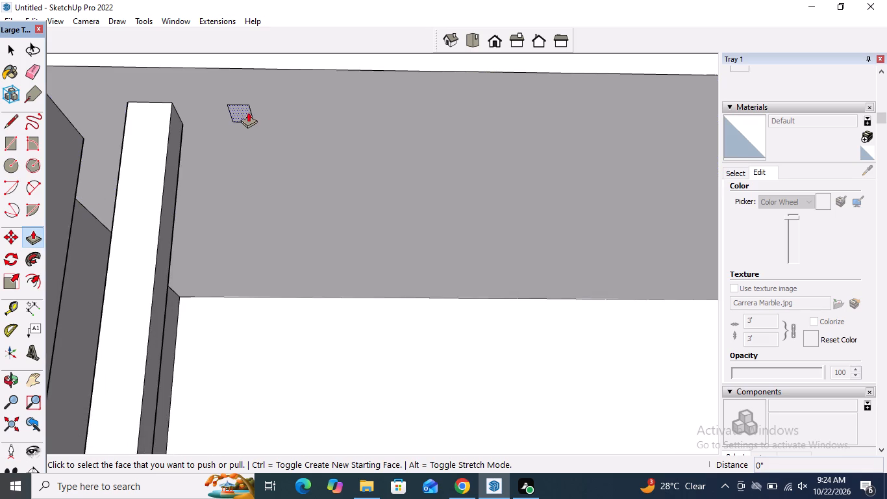
left_click(247, 111)
scroll(289, 181, "down", 17)
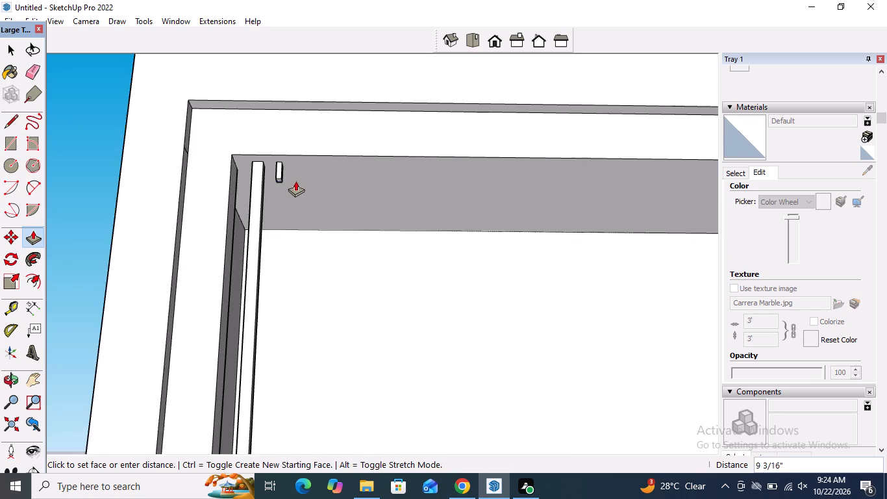
middle_click_drag(295, 180, 309, 286)
scroll(303, 254, "down", 7)
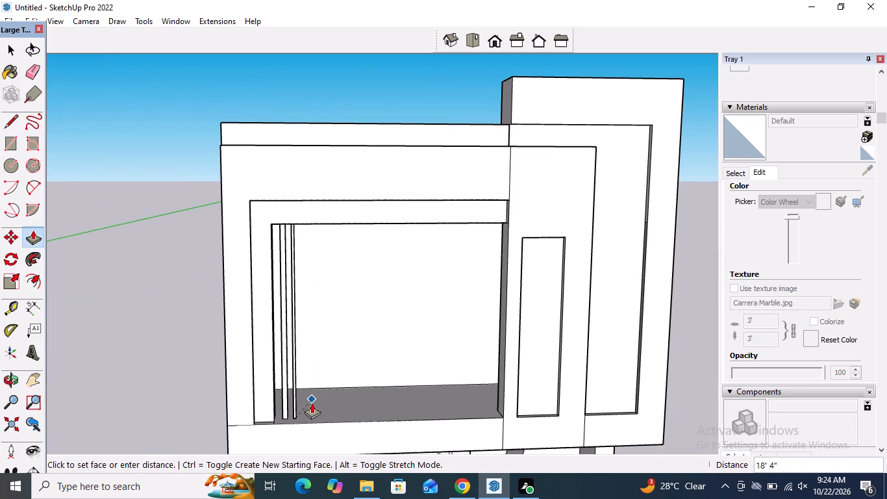
scroll(312, 405, "up", 10)
left_click(312, 406)
Widen the second vertical bar by push/pulling its side face 2 3/4".
scroll(321, 369, "up", 1)
middle_click_drag(321, 366, 160, 270)
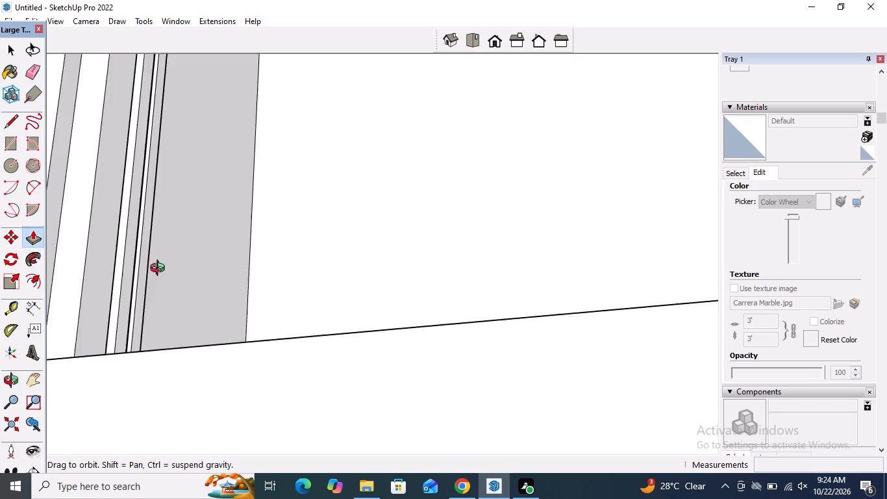
middle_click_drag(160, 270, 145, 300)
scroll(140, 315, "up", 7)
left_click(139, 354)
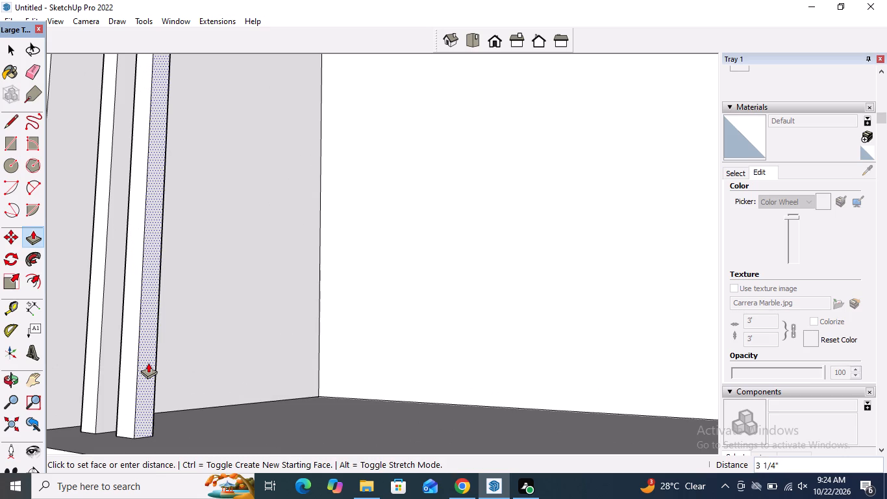
left_click(147, 360)
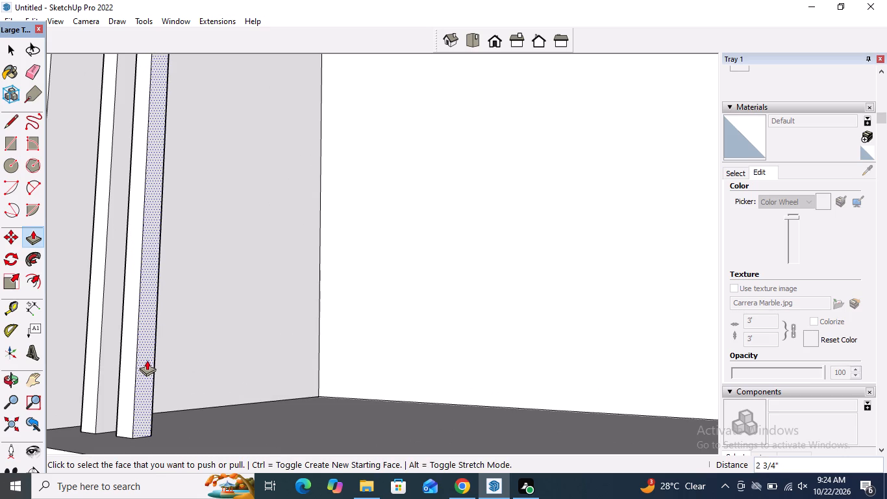
Push/pull the second bar's front face to line up with the first bar's front, with a final adjustment of about 3/8".
scroll(129, 373, "up", 3)
left_click(129, 373)
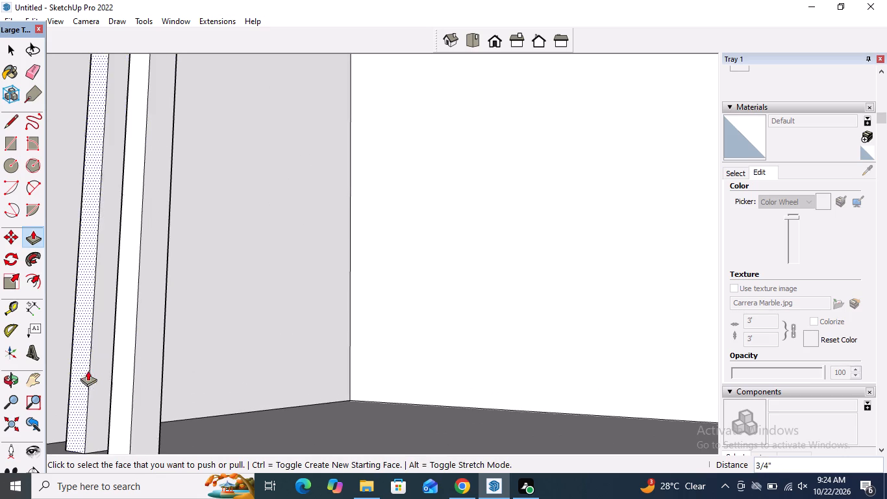
left_click(121, 357)
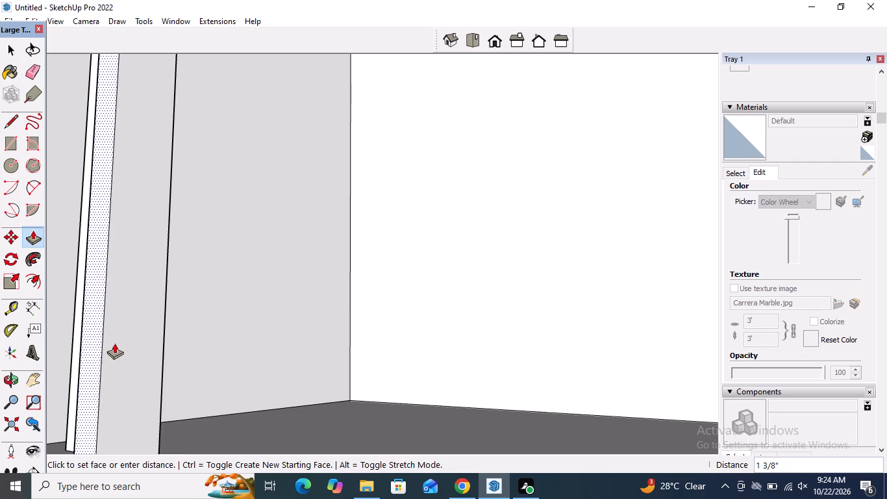
middle_click_drag(122, 342, 262, 352)
scroll(263, 353, "down", 3)
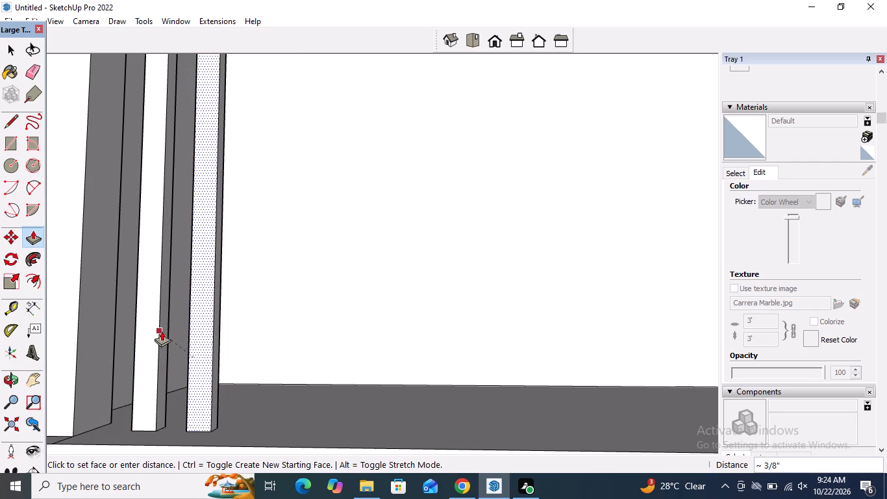
left_click(162, 330)
Select the second bar's front face with its edges and move it from its top corner across the balcony opening.
scroll(316, 332, "down", 7)
middle_click_drag(316, 331, 338, 394)
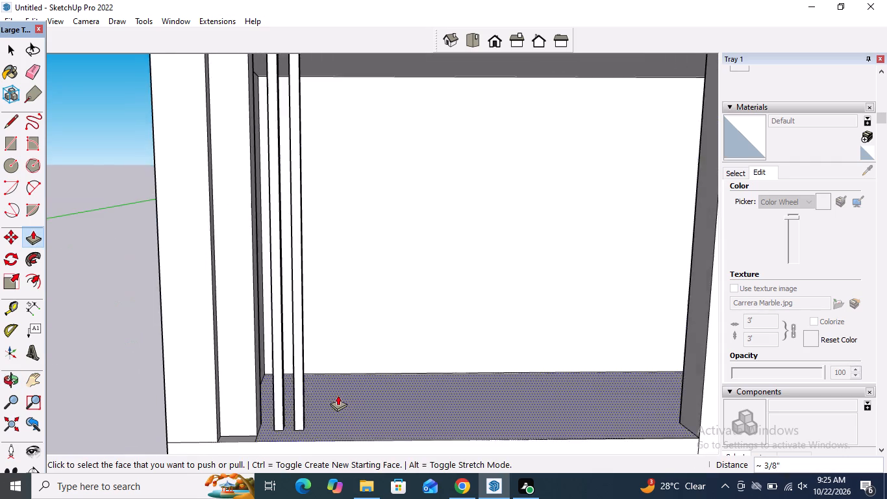
scroll(338, 395, "down", 3)
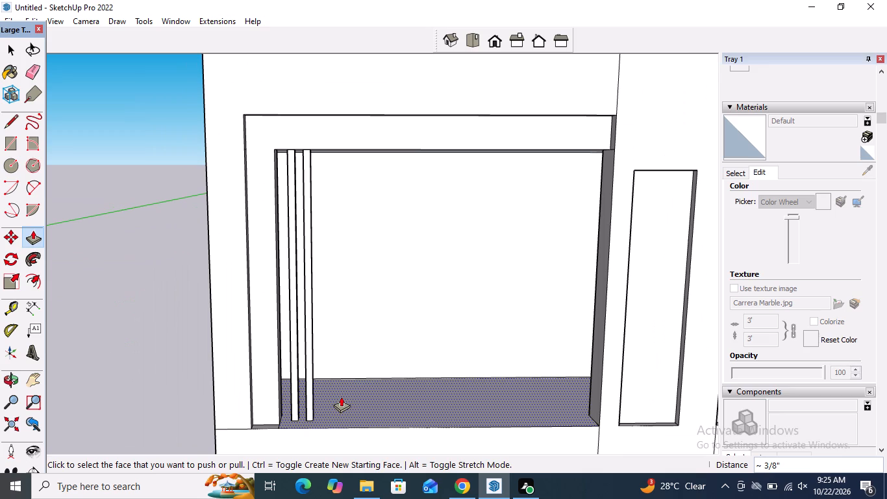
key("Escape")
key("space")
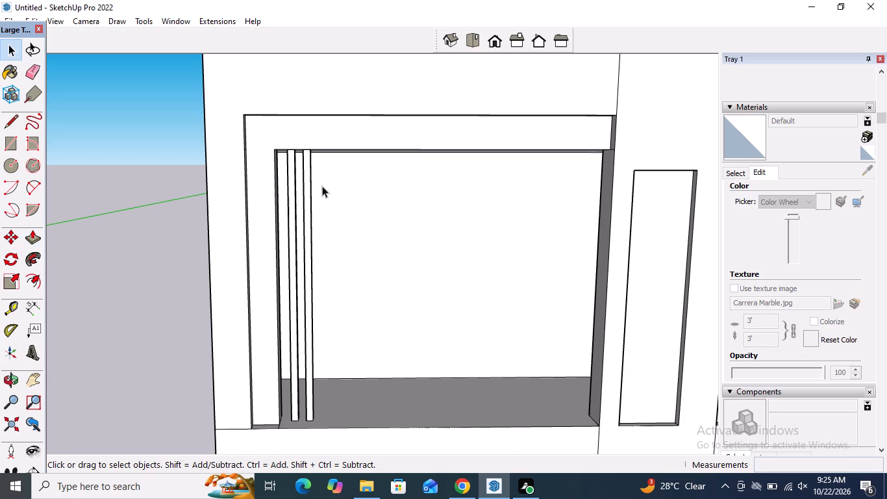
scroll(305, 138, "up", 12)
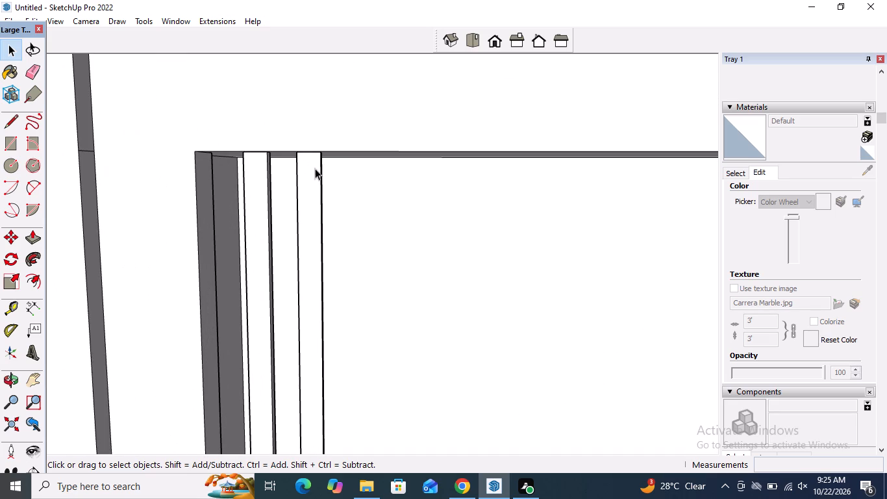
double_click(315, 168)
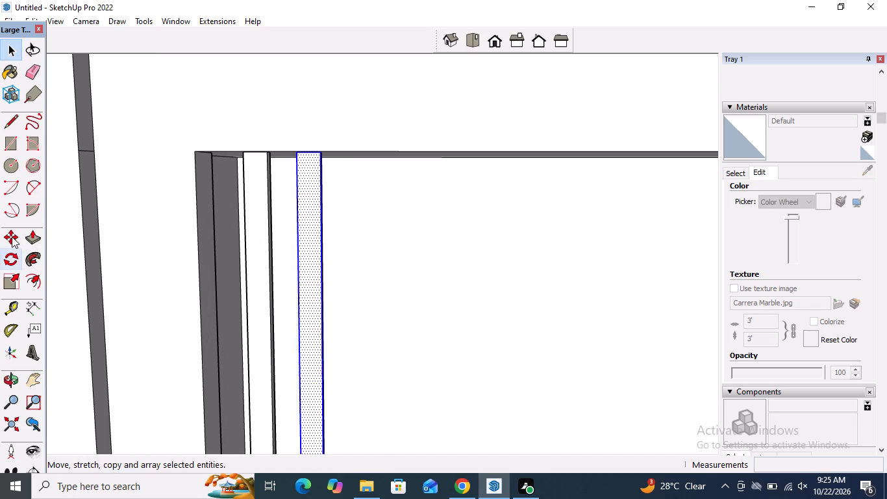
left_click(12, 234)
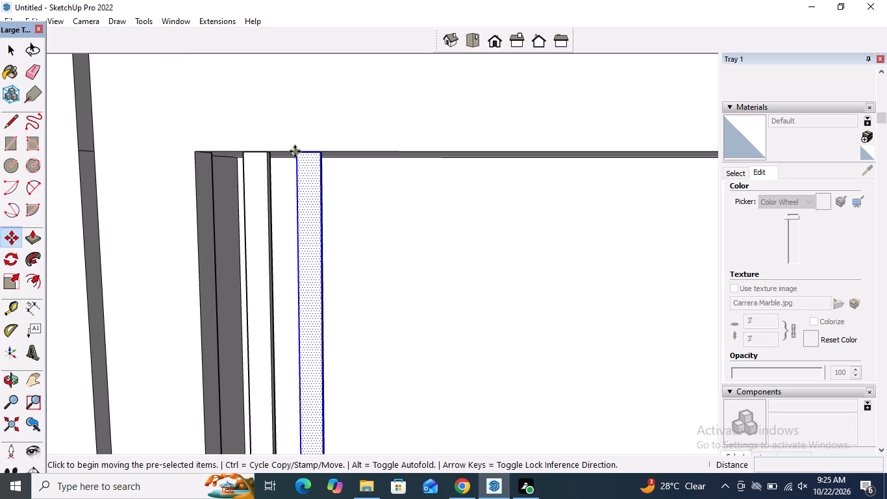
left_click(295, 153)
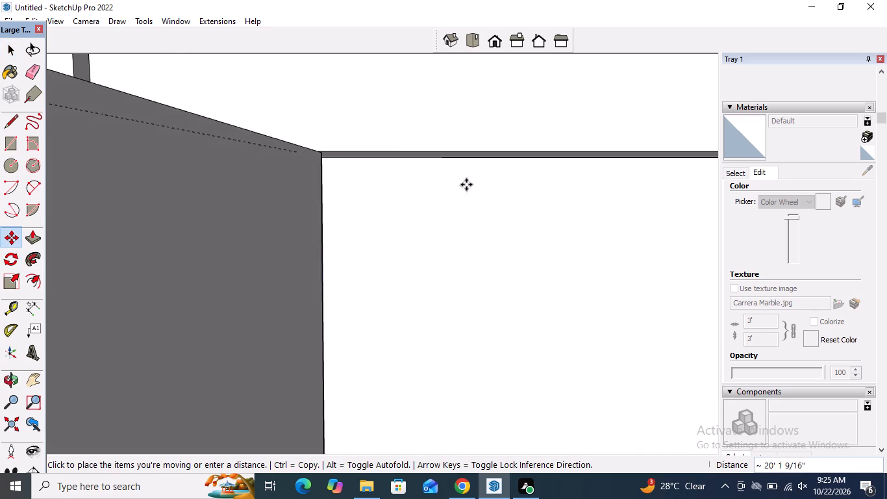
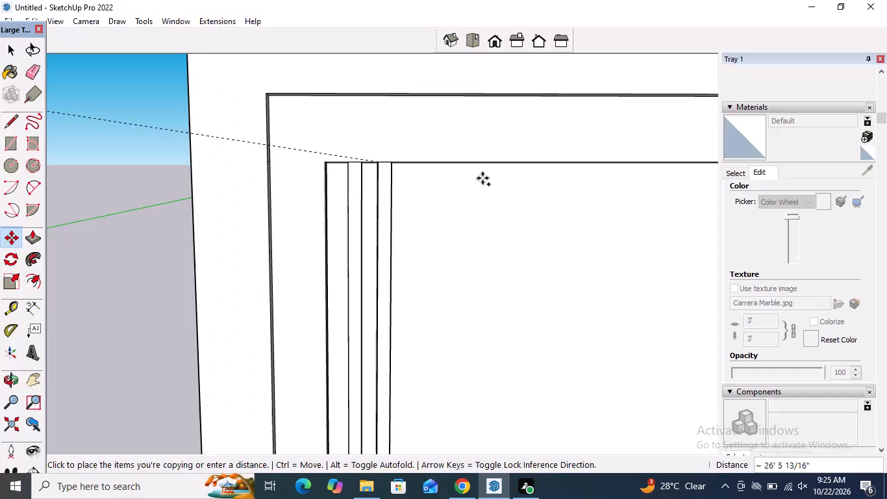
Place the copy of the second bar's front face 1' 7/16" along the balcony opening's top edge.
scroll(482, 178, "down", 4)
scroll(448, 173, "up", 5)
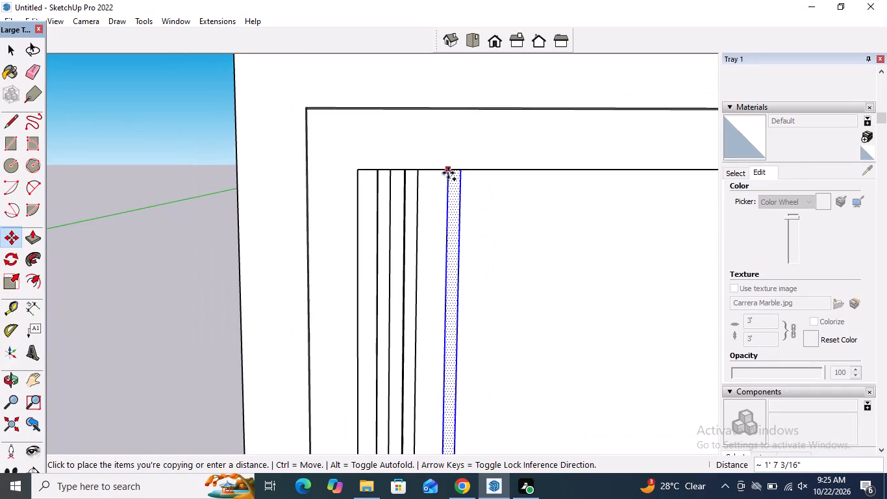
scroll(429, 174, "up", 1)
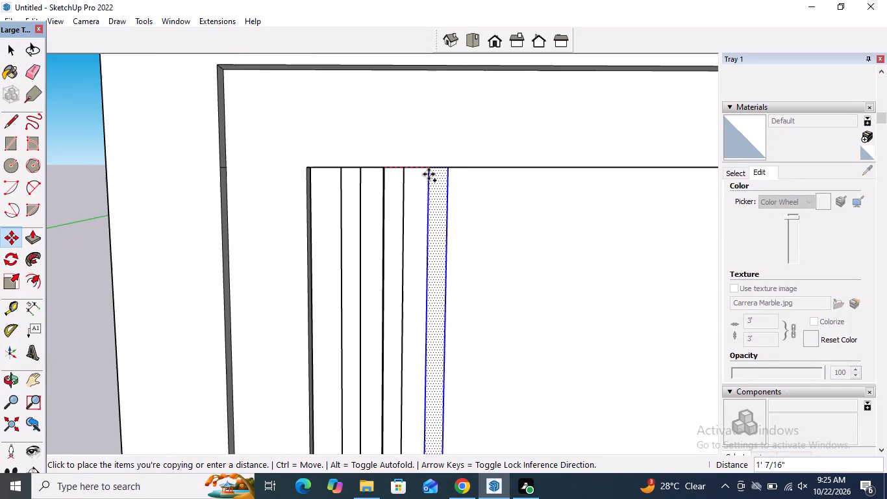
left_click(429, 173)
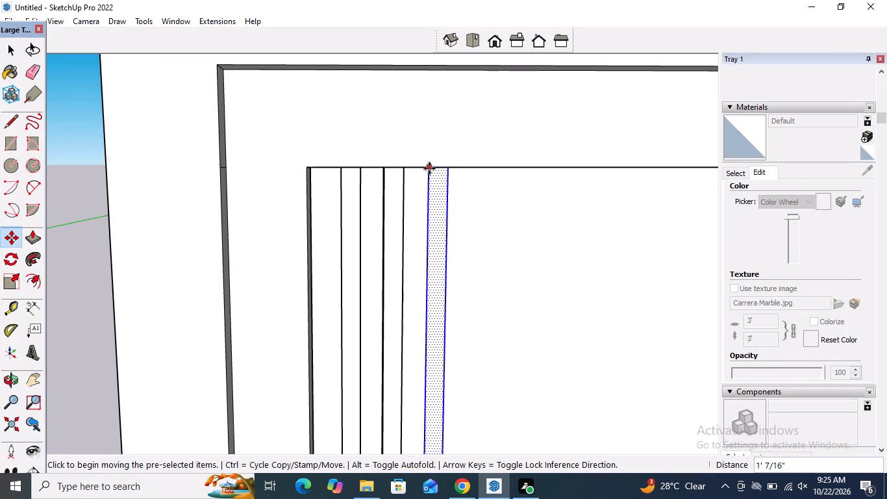
Copy the third bar's front face another 1' 5/8" along the top edge for a fourth bar, and clear the selection.
left_click(429, 168)
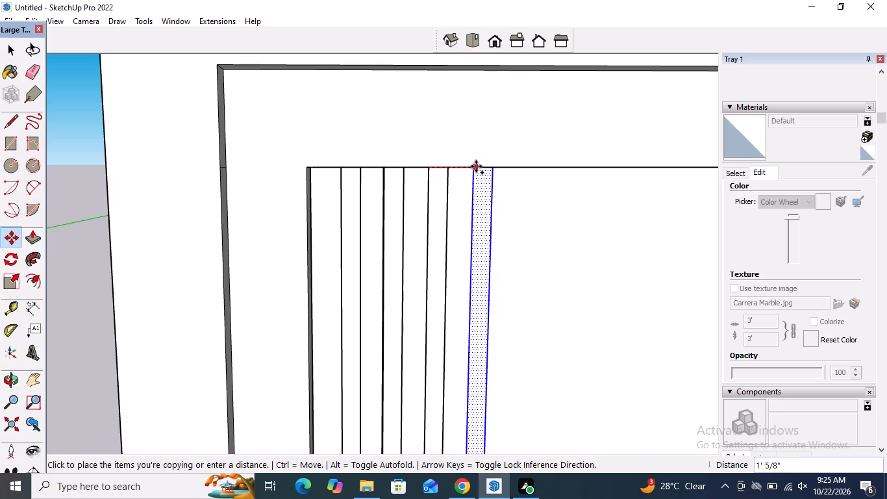
left_click(475, 168)
key("space")
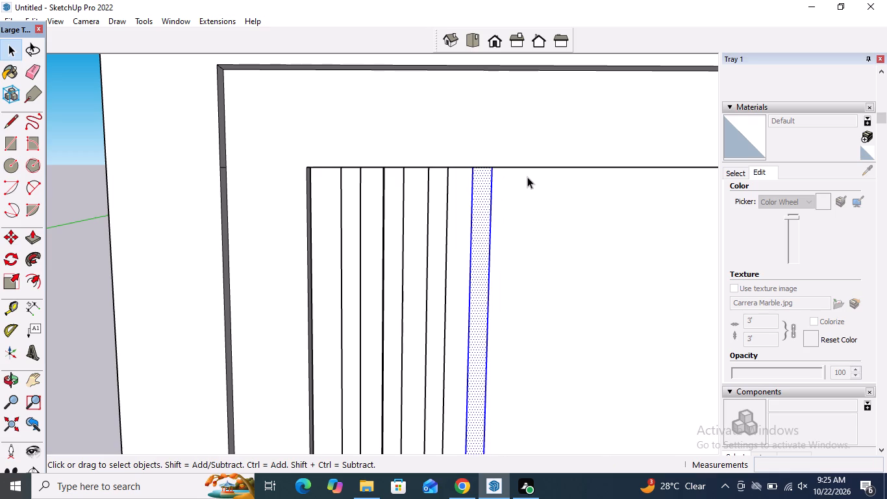
key("Escape")
scroll(490, 212, "down", 5)
left_click(231, 283)
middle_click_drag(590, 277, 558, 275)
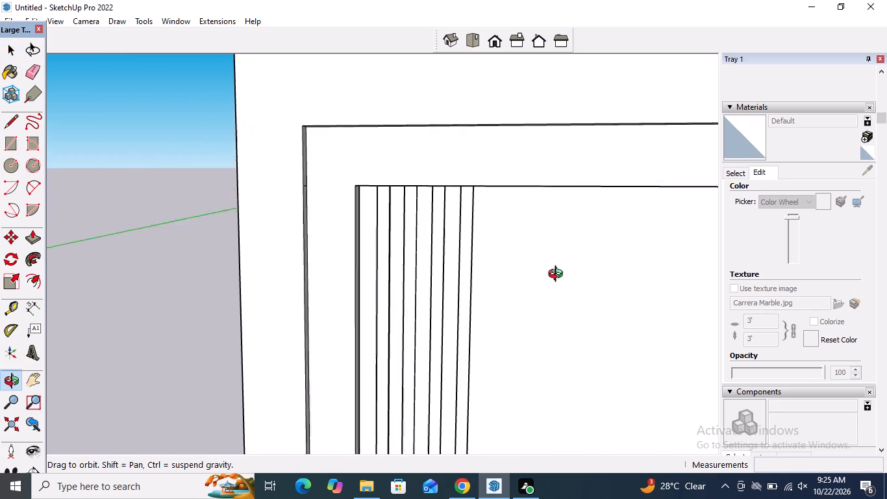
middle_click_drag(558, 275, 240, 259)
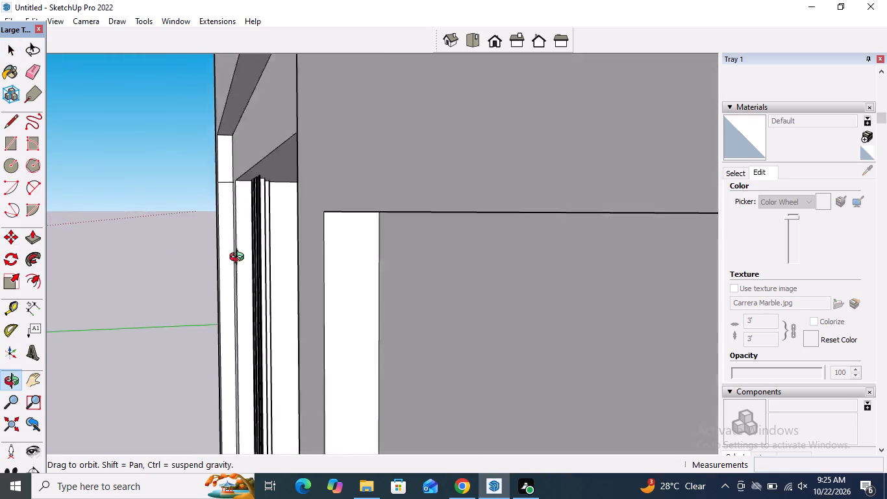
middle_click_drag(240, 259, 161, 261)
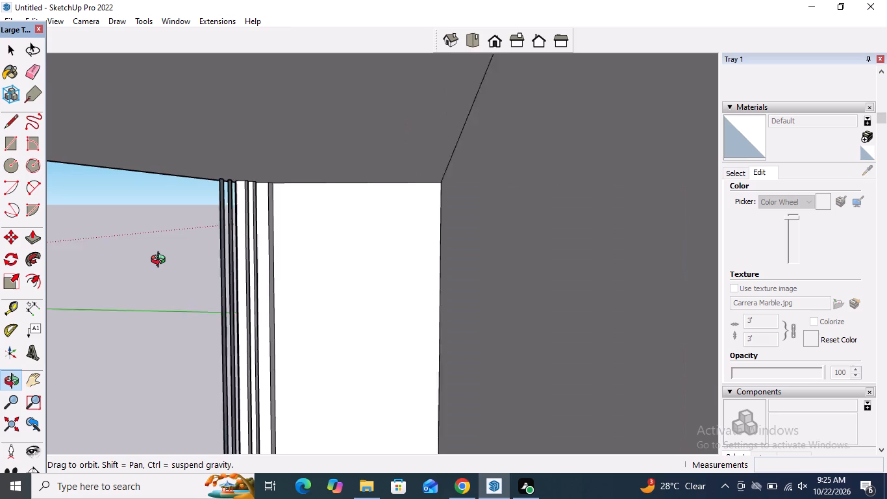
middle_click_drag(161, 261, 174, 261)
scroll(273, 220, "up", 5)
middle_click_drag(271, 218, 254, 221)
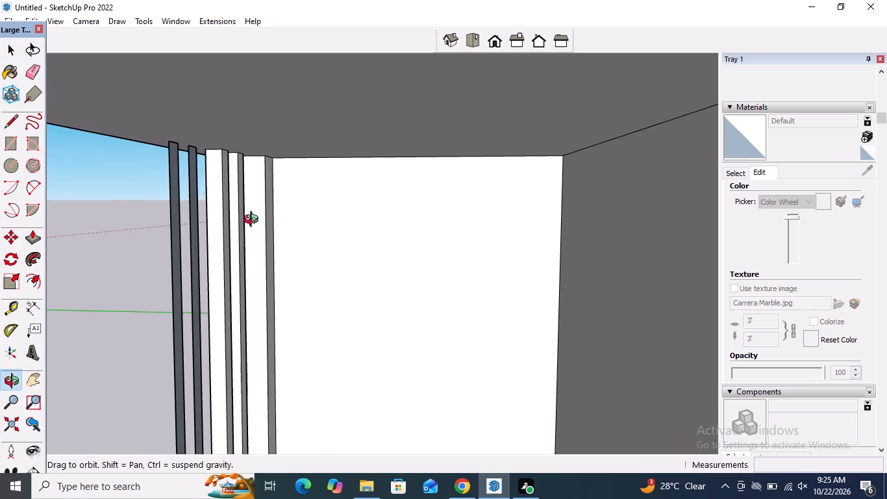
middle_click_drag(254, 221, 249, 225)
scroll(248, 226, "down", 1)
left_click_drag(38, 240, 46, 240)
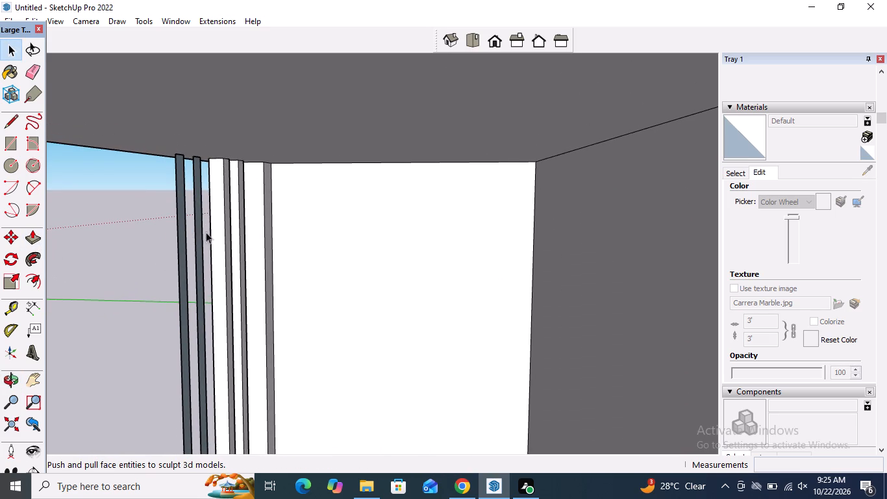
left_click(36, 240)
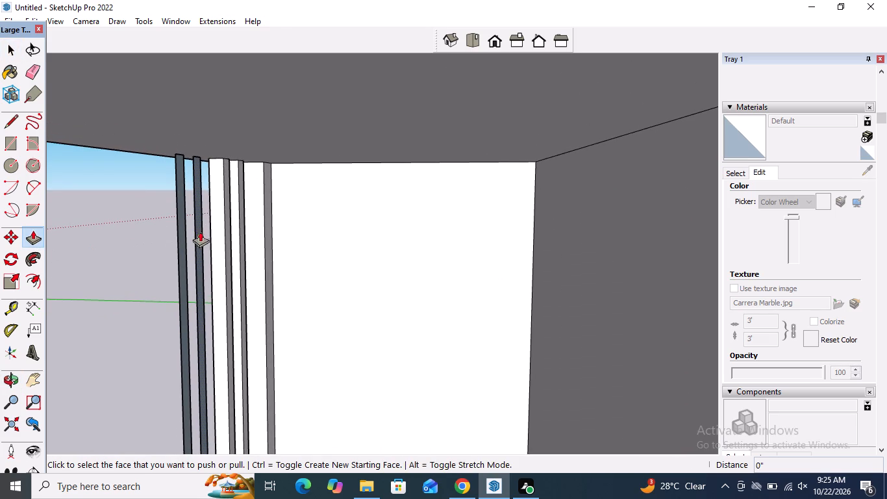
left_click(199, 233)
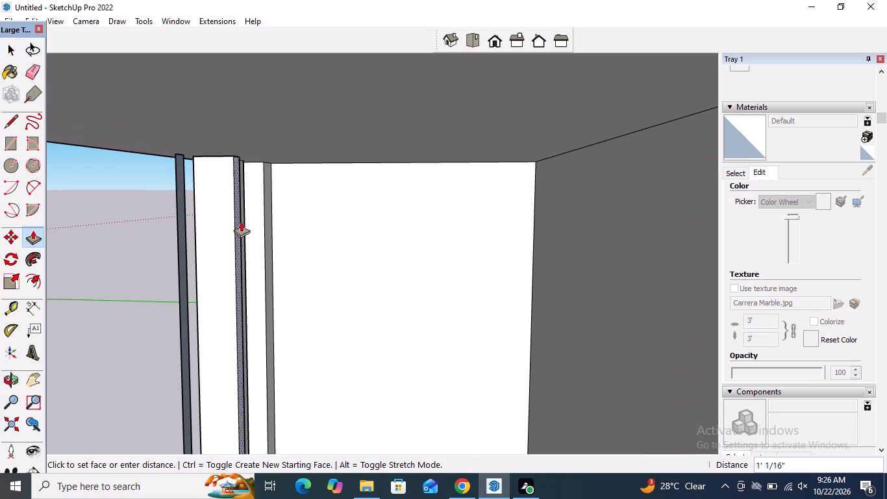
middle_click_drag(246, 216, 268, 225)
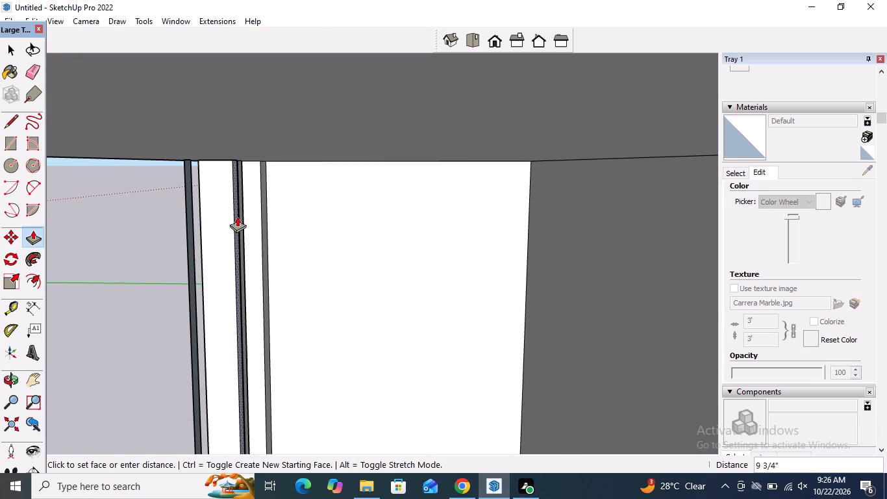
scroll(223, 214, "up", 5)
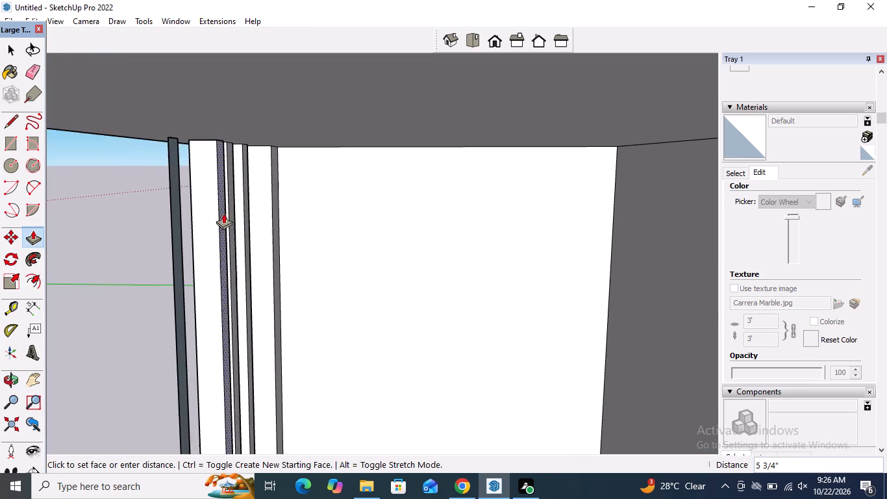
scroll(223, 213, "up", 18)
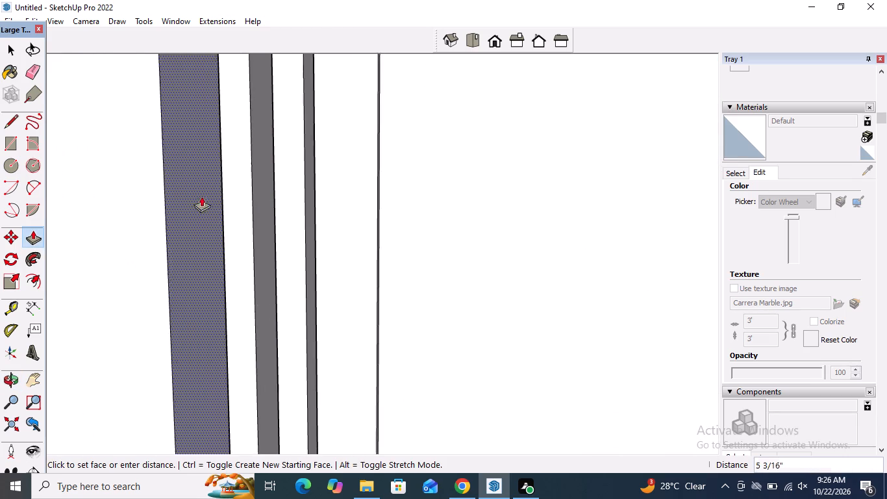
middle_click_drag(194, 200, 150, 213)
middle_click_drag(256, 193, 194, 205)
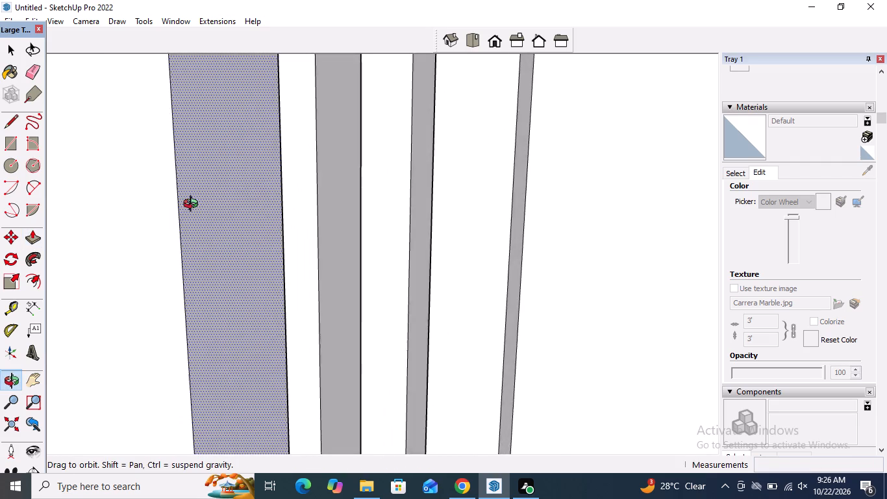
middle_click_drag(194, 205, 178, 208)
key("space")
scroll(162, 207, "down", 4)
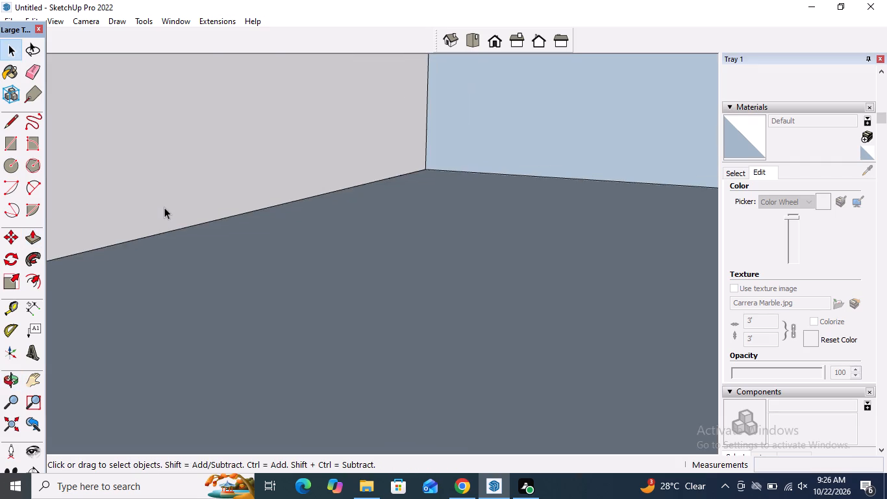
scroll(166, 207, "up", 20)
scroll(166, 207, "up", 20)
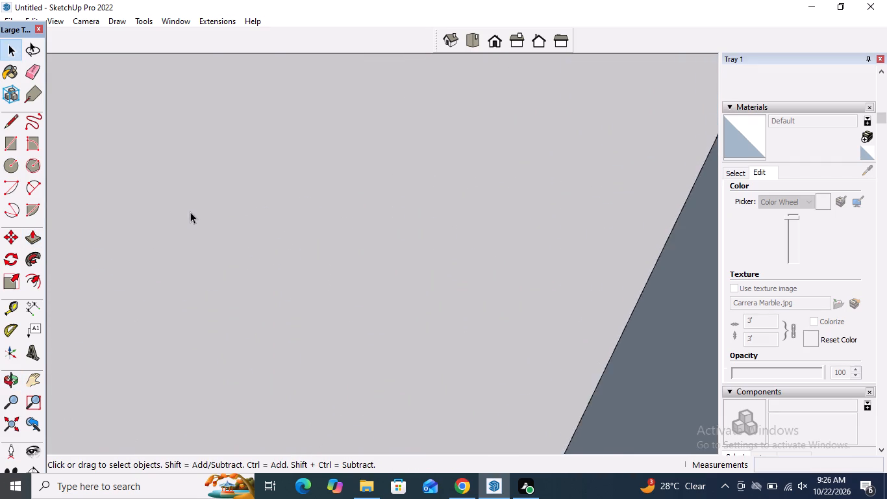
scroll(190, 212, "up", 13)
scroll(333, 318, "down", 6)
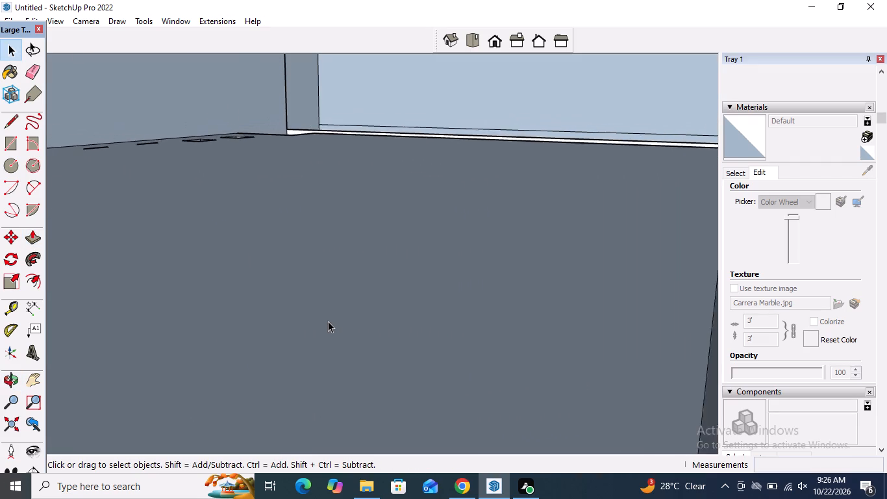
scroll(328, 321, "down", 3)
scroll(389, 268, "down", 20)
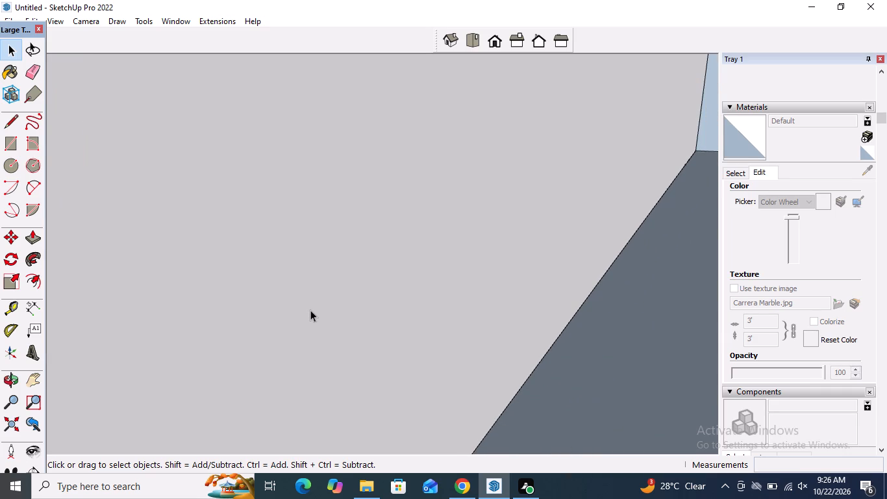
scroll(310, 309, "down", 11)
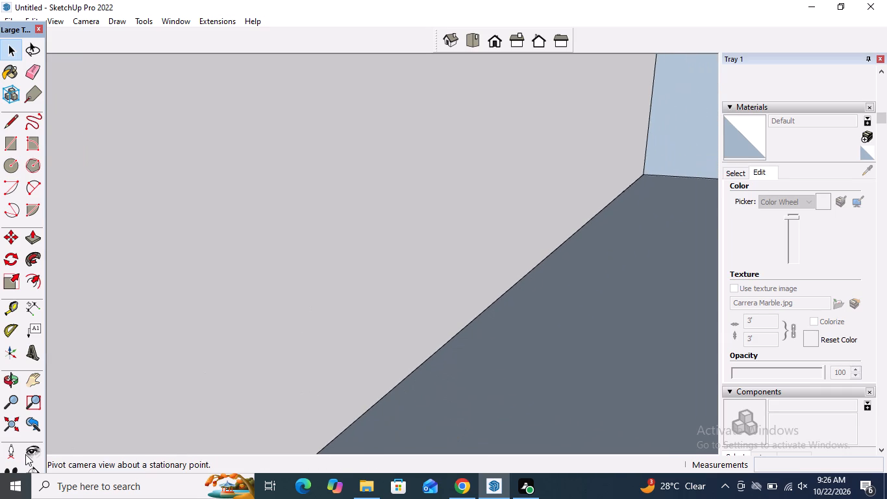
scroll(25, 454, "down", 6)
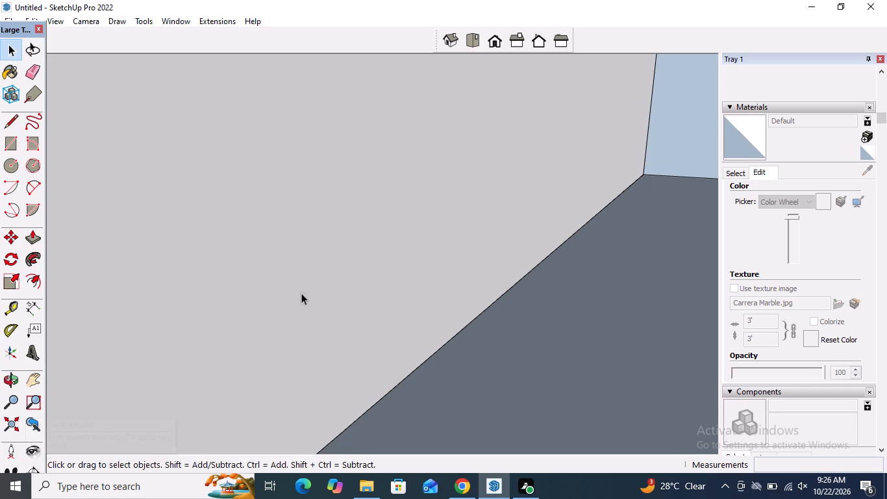
Push/pull the third bar's back face inward by 7/8" and another 6 11/16" to give it the depth of its neighbours.
left_click(501, 40)
scroll(531, 216, "down", 4)
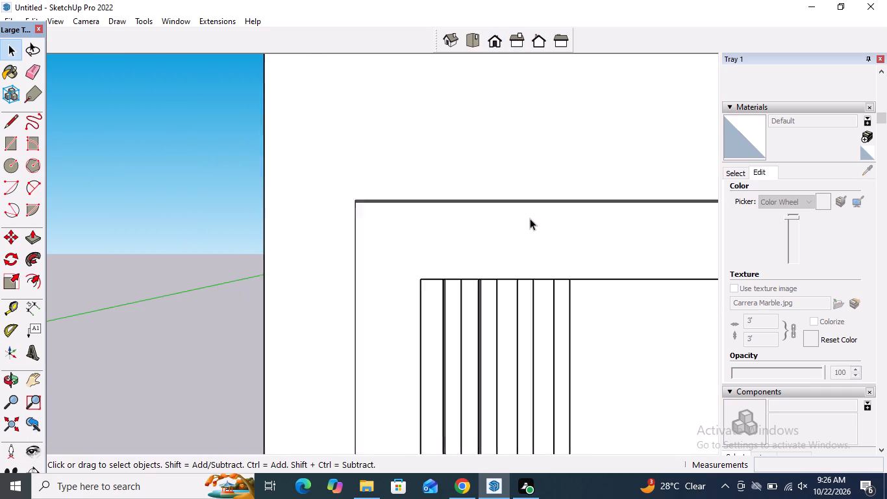
scroll(530, 218, "down", 8)
scroll(486, 270, "up", 2)
middle_click_drag(479, 272, 753, 273)
scroll(620, 287, "down", 4)
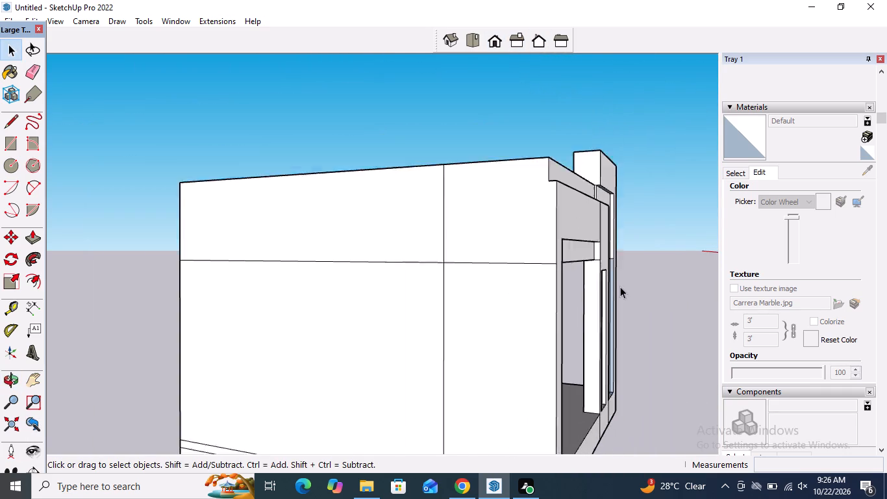
scroll(620, 287, "down", 2)
middle_click_drag(590, 318, 199, 365)
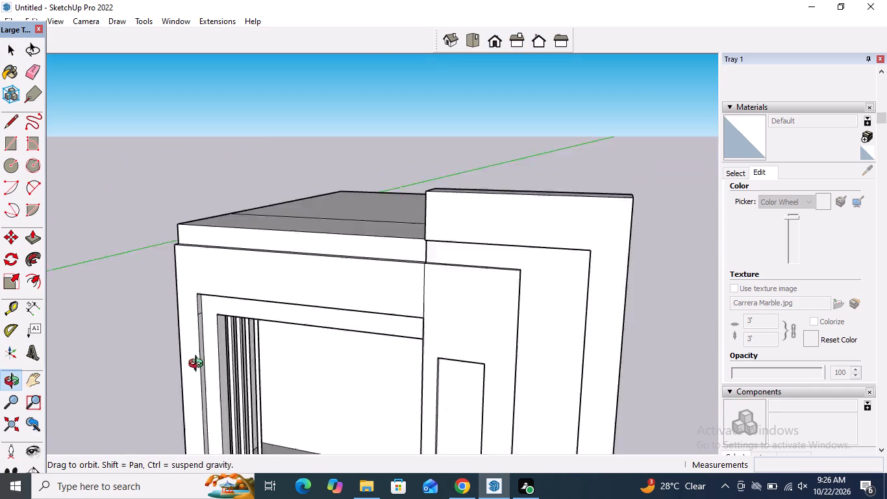
middle_click_drag(199, 365, 0, 303)
scroll(216, 309, "up", 9)
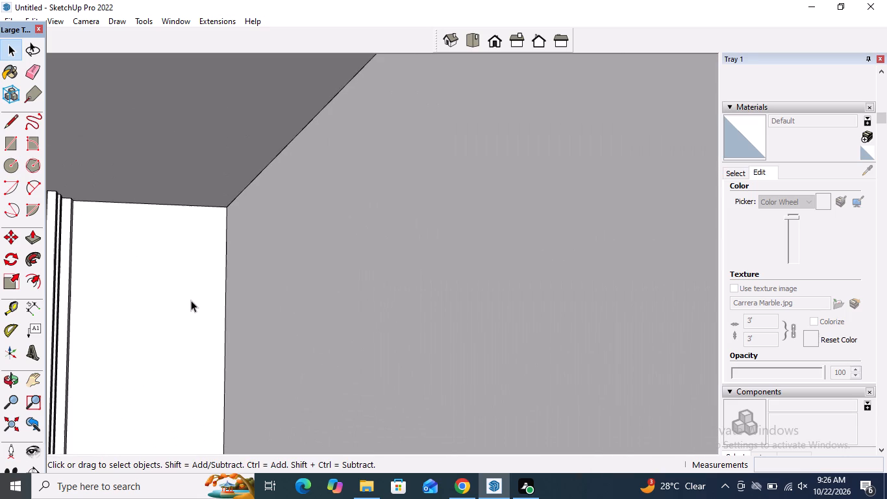
middle_click_drag(190, 299, 167, 311)
scroll(102, 286, "down", 4)
scroll(54, 285, "up", 2)
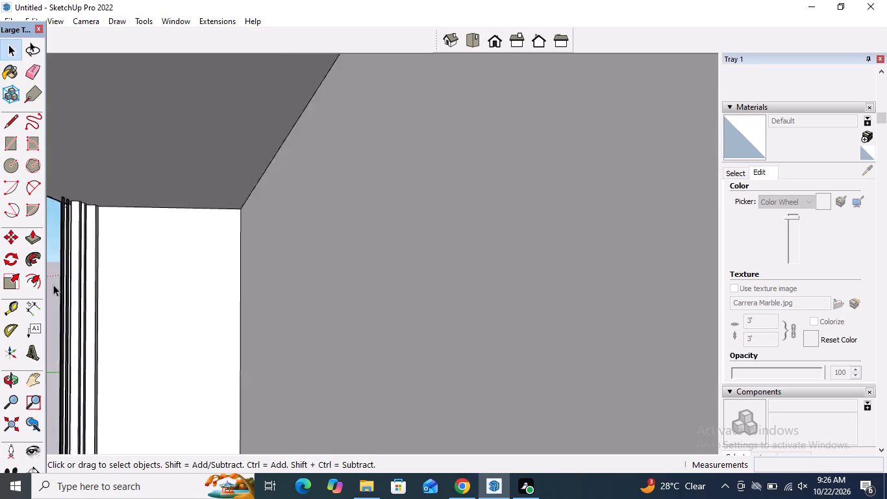
scroll(53, 285, "up", 3)
scroll(59, 282, "down", 3)
middle_click_drag(179, 261, 127, 264)
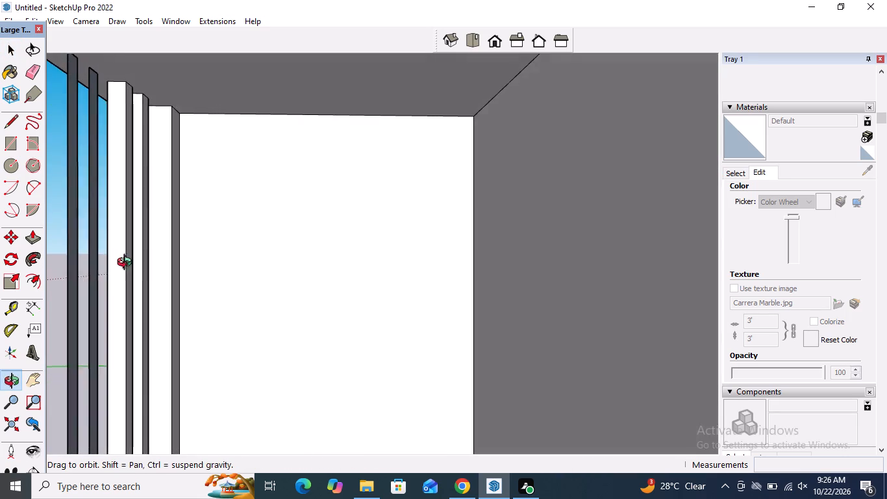
middle_click_drag(127, 264, 122, 265)
scroll(128, 253, "up", 3)
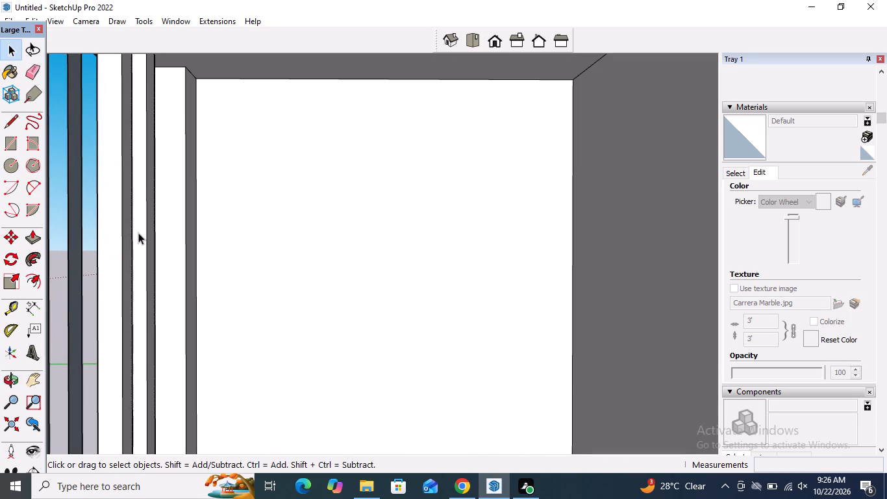
middle_click_drag(136, 233, 117, 248)
scroll(118, 248, "down", 1)
middle_click_drag(114, 248, 104, 253)
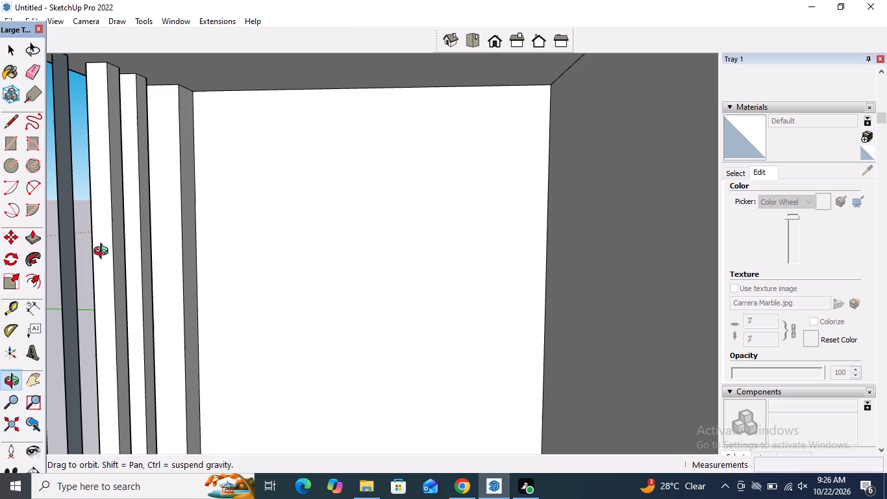
middle_click_drag(104, 253, 103, 254)
left_click(30, 243)
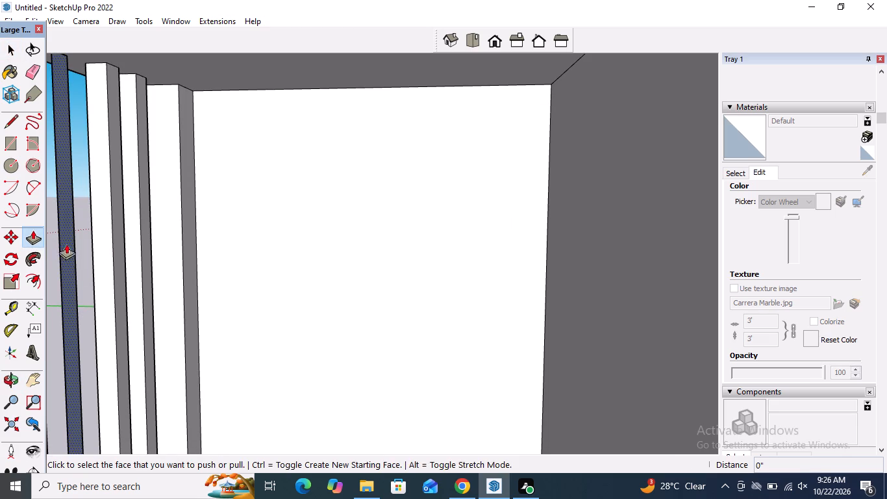
left_click(76, 239)
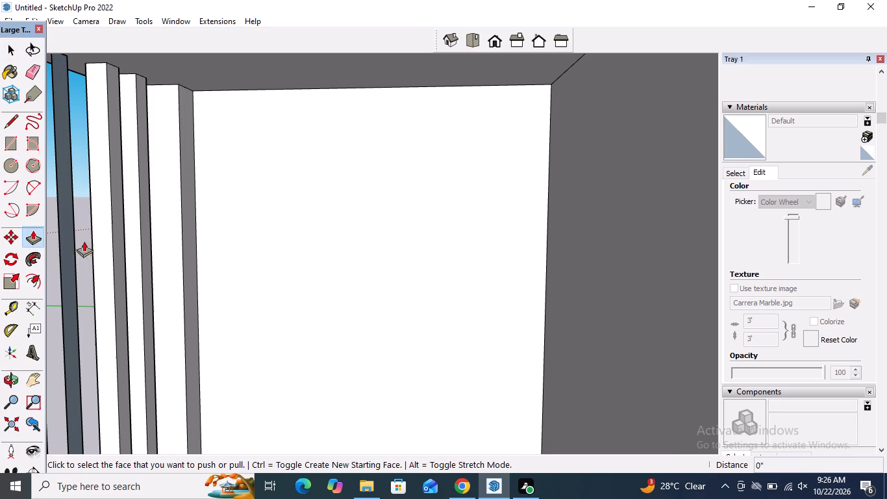
left_click(73, 240)
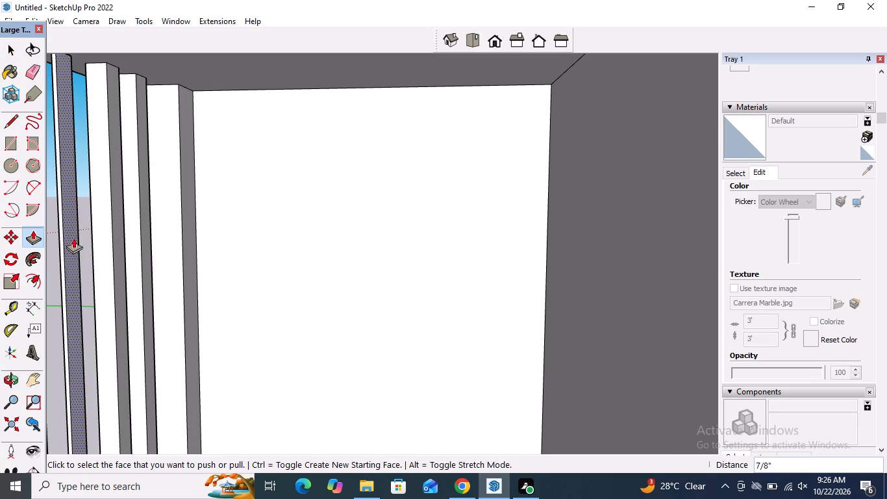
left_click(73, 238)
middle_click_drag(99, 232, 90, 246)
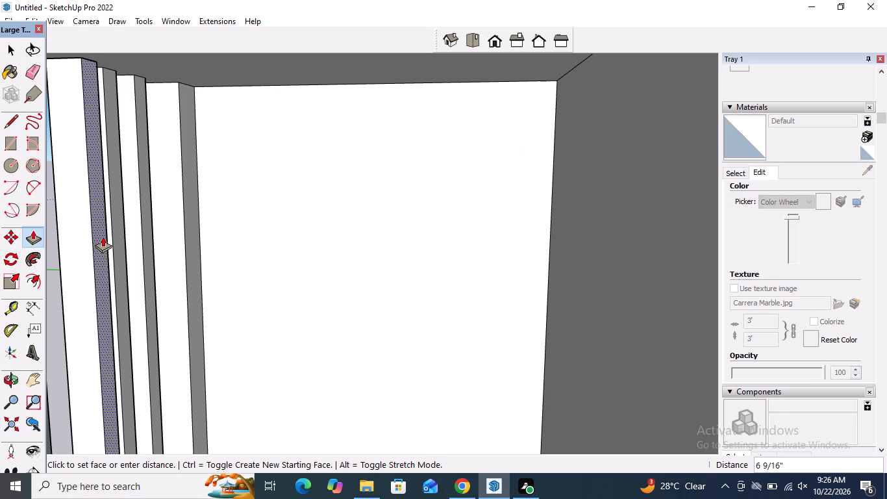
middle_click_drag(103, 236, 81, 281, "shift")
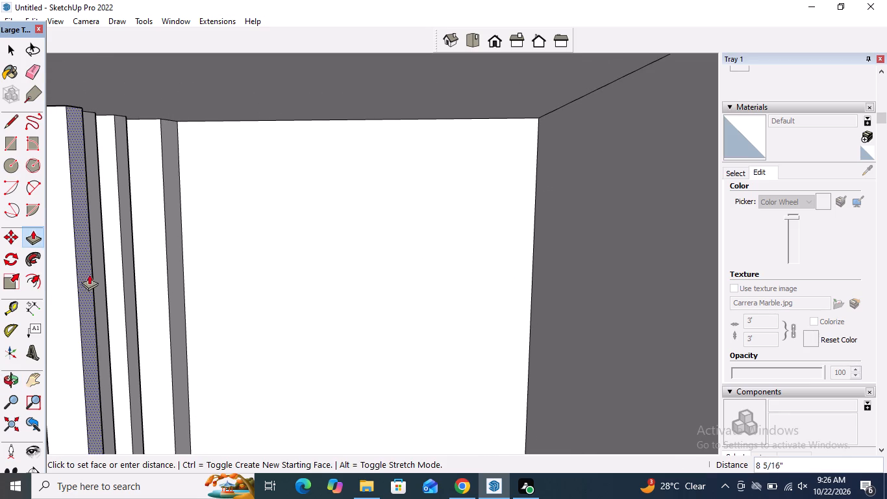
left_click(82, 261)
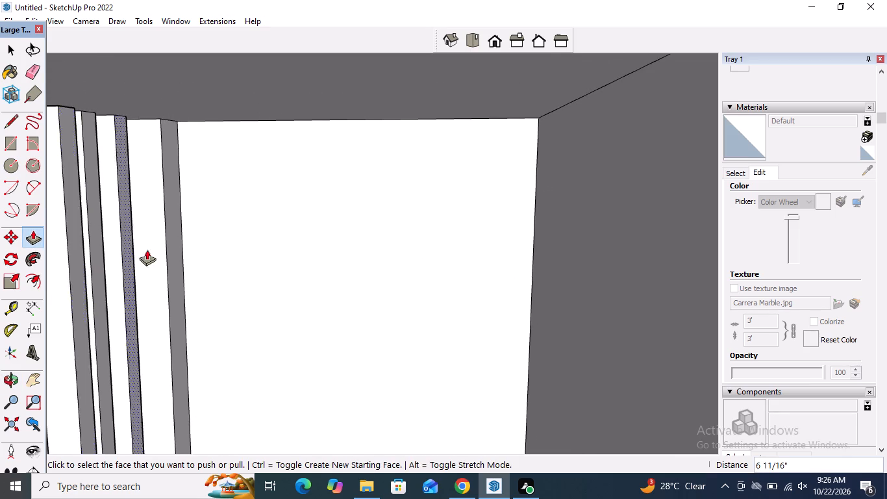
Push/pull the fourth bar's face 7 9/16" to match the third bar's depth.
scroll(147, 249, "down", 5)
scroll(256, 246, "down", 19)
scroll(392, 246, "down", 6)
scroll(457, 246, "down", 18)
scroll(482, 243, "down", 12)
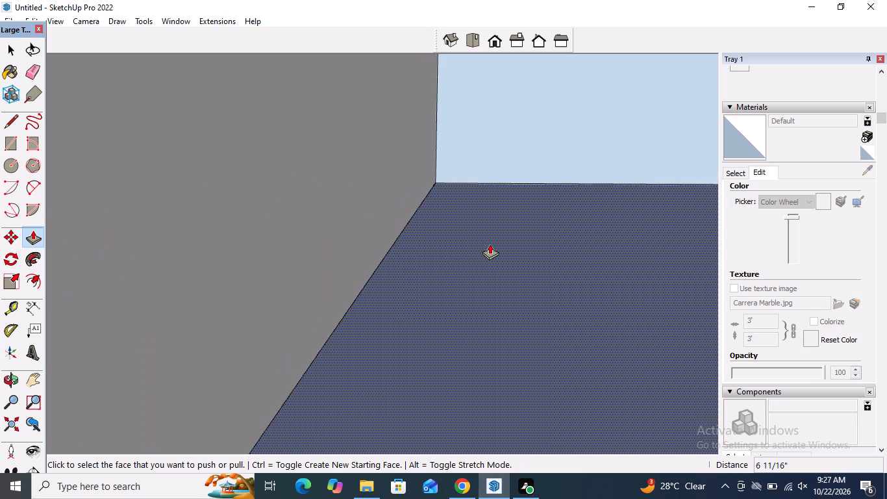
scroll(490, 244, "down", 2)
left_click(492, 40)
scroll(584, 147, "down", 5)
scroll(448, 323, "up", 11)
middle_click_drag(489, 284, 560, 303)
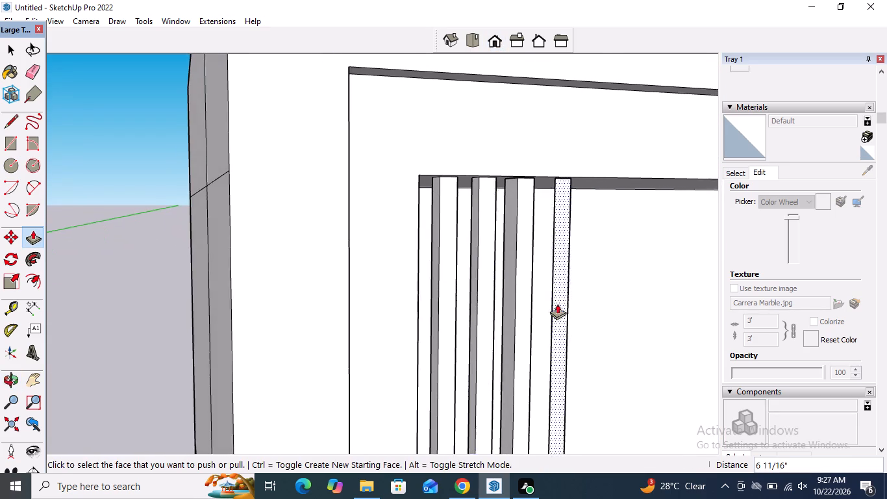
scroll(542, 298, "up", 5)
left_click(586, 278)
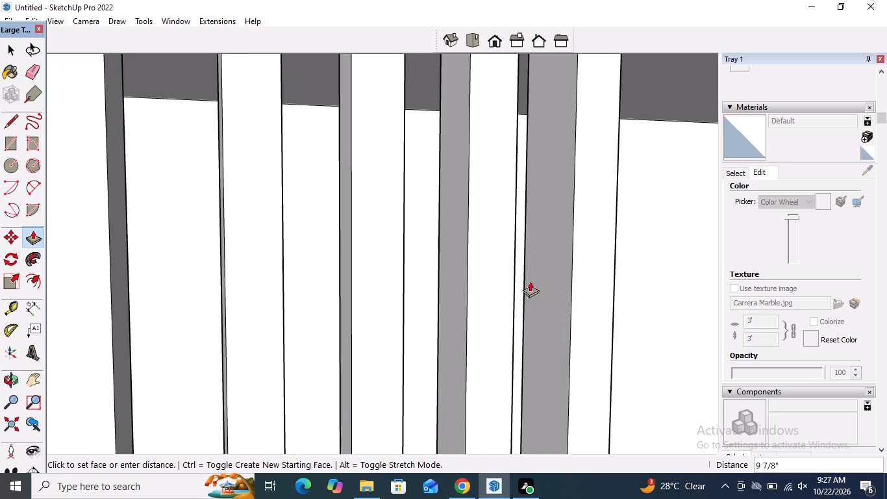
left_click(438, 280)
scroll(571, 287, "down", 6)
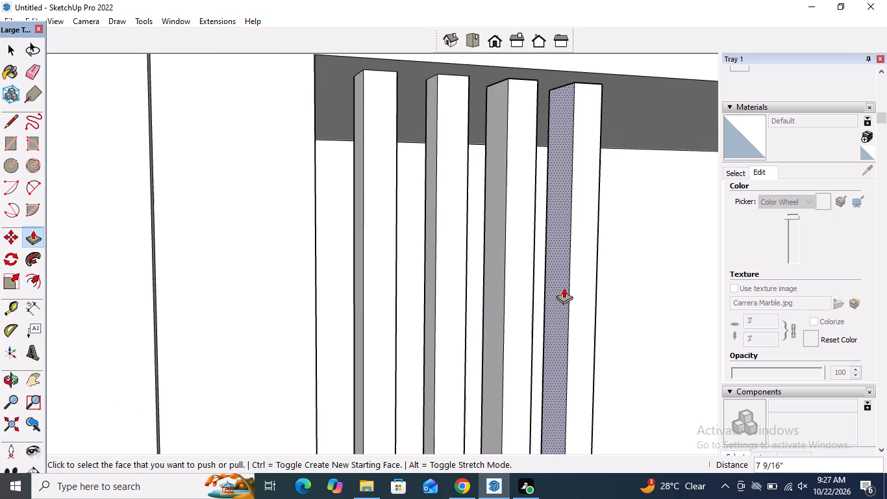
key("space")
Draw a rectangle about 4 1/16" by 2 1/2" on the fourth bar's side face that looks across the balcony opening.
scroll(527, 244, "down", 11)
middle_click_drag(601, 287, 492, 282)
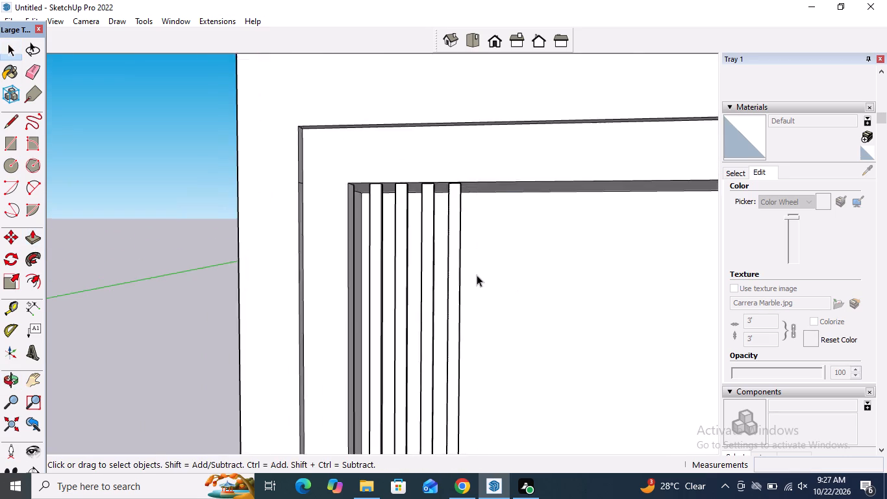
scroll(475, 273, "down", 10)
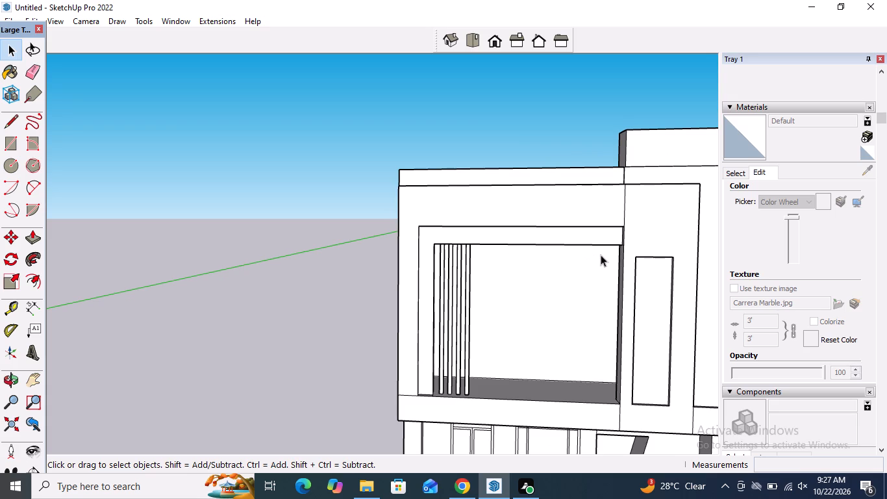
middle_click_drag(555, 293, 326, 363)
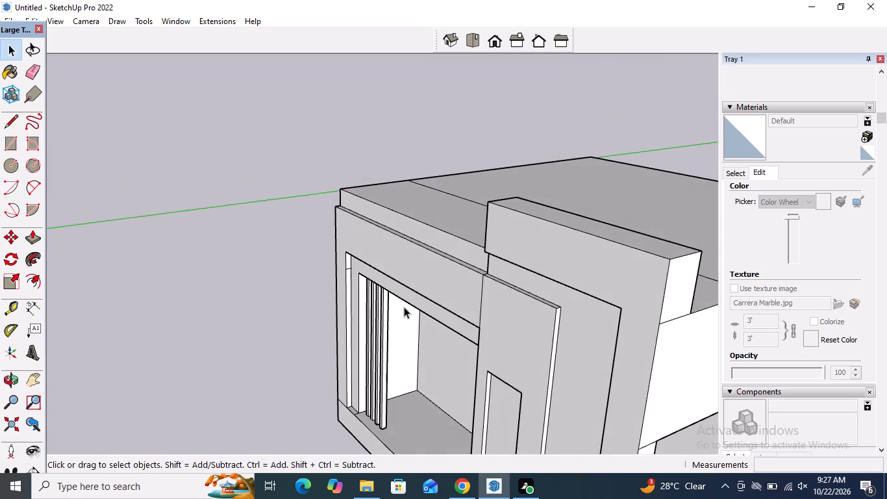
scroll(405, 306, "down", 5)
middle_click_drag(449, 402, 511, 378)
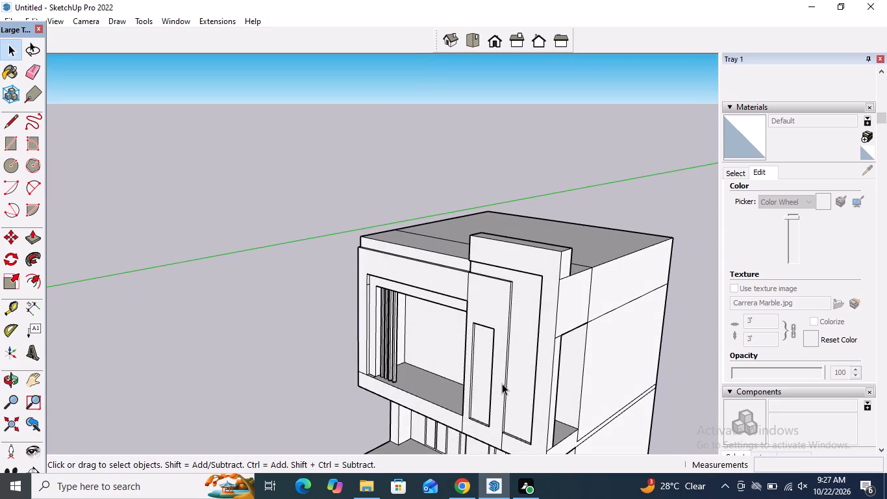
scroll(373, 375, "up", 10)
middle_click_drag(416, 354, 395, 356)
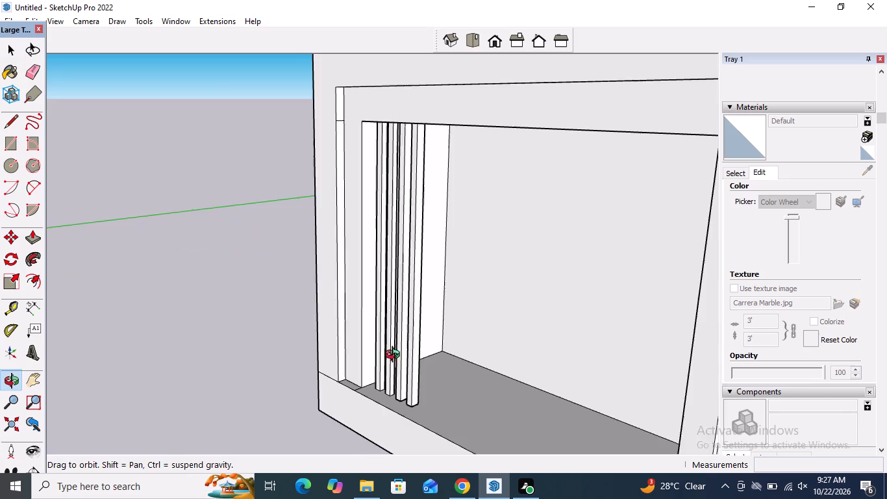
middle_click_drag(395, 356, 314, 350)
scroll(381, 335, "up", 3)
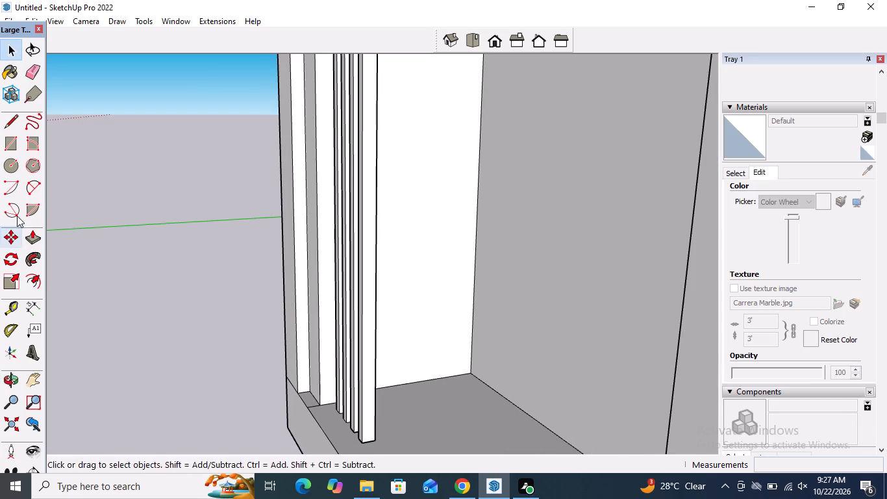
left_click(13, 151)
scroll(356, 305, "up", 4)
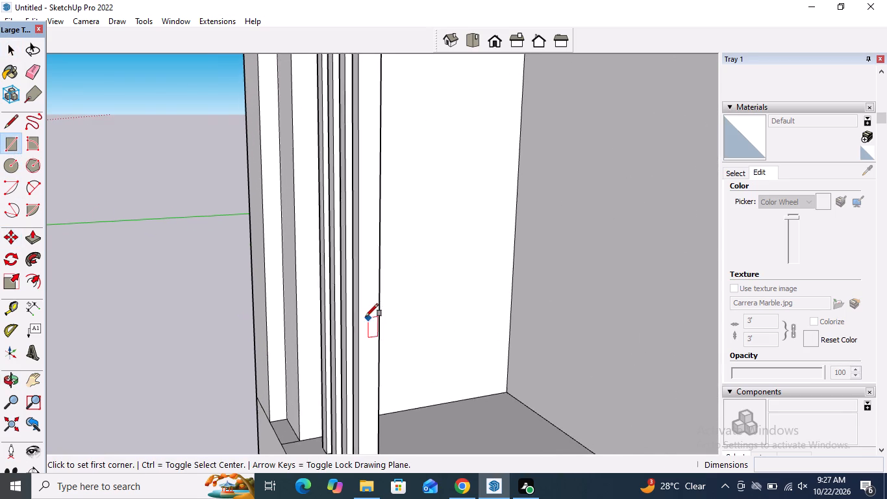
scroll(362, 313, "up", 8)
left_click(363, 296)
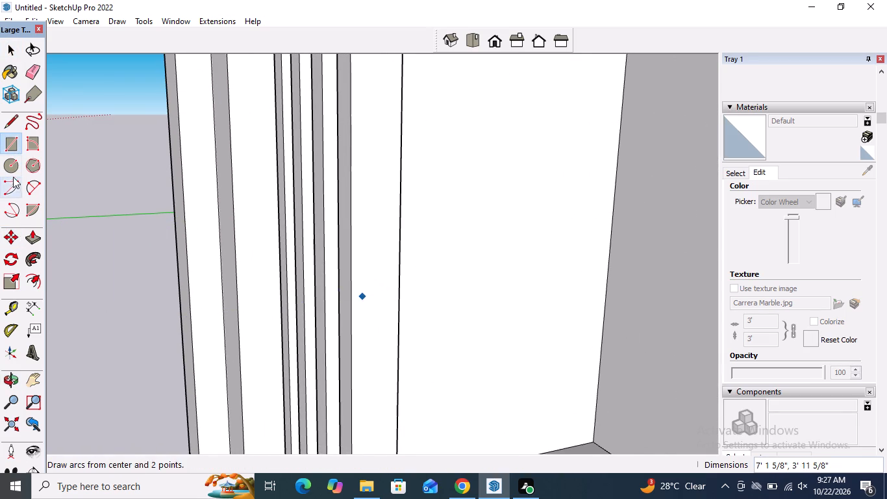
left_click(13, 146)
left_click(367, 291)
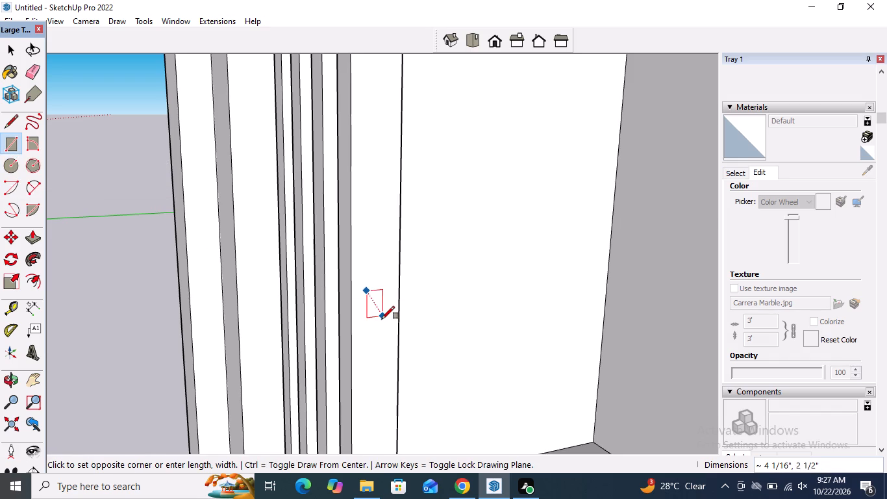
left_click(382, 319)
Push/pull the small rectangle about 17' 15/16" across the balcony opening to the opposite side, forming a horizontal rail.
scroll(377, 311, "down", 4)
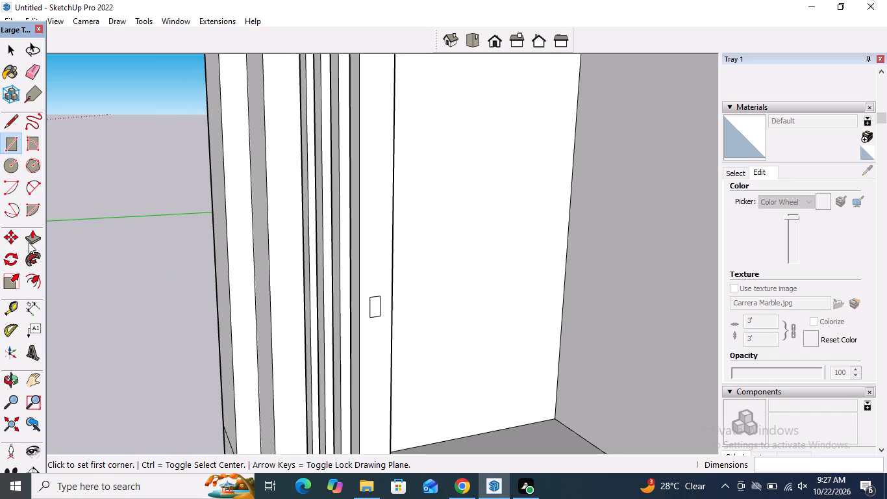
left_click(29, 242)
left_click(373, 306)
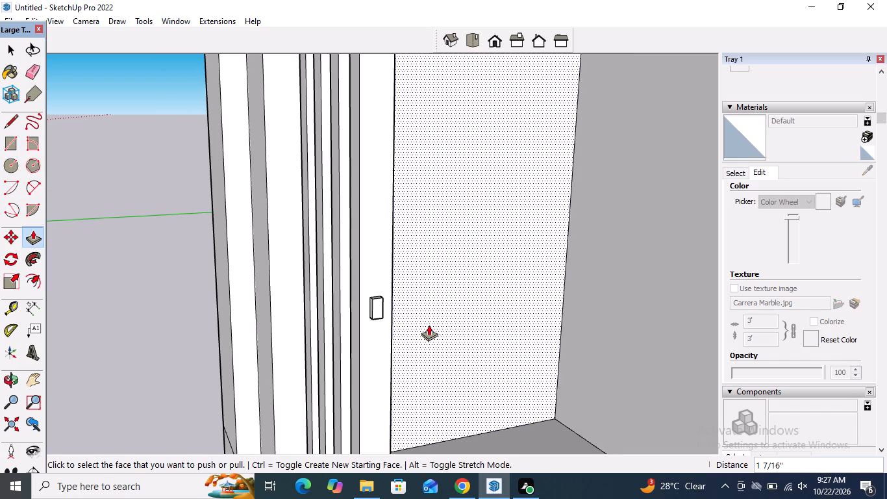
left_click(373, 305)
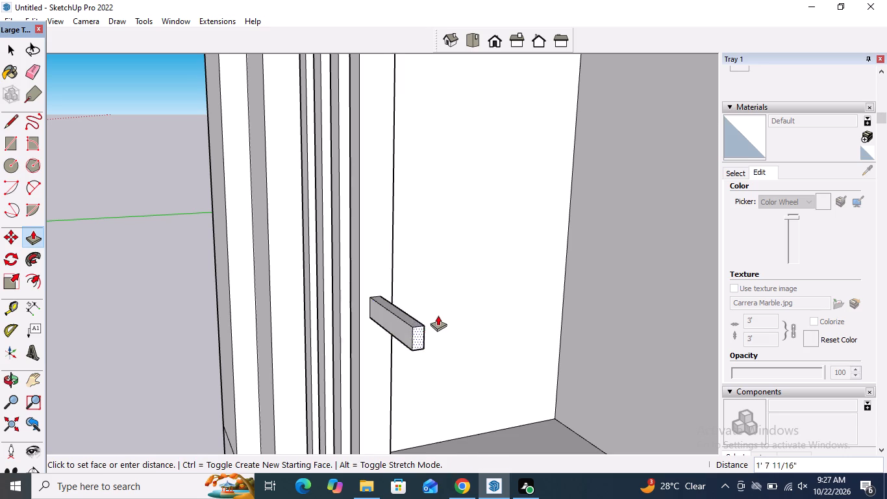
scroll(448, 311, "down", 16)
middle_click_drag(461, 315, 502, 329)
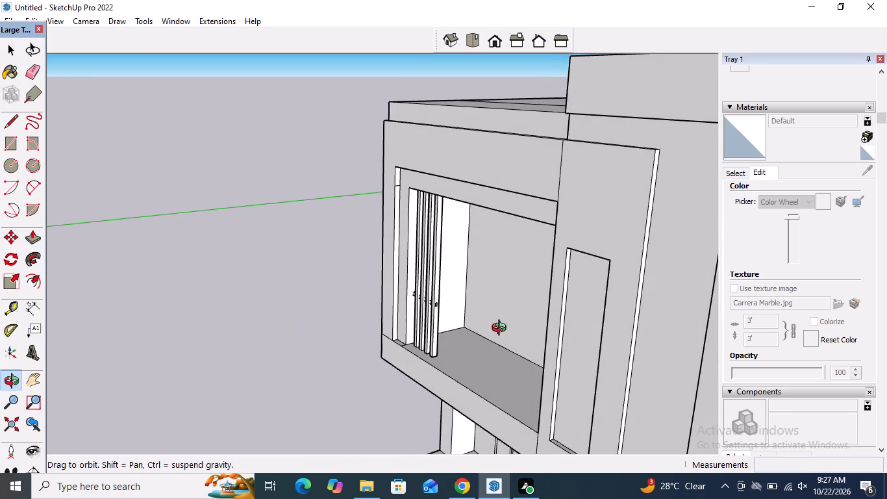
middle_click_drag(502, 329, 720, 329)
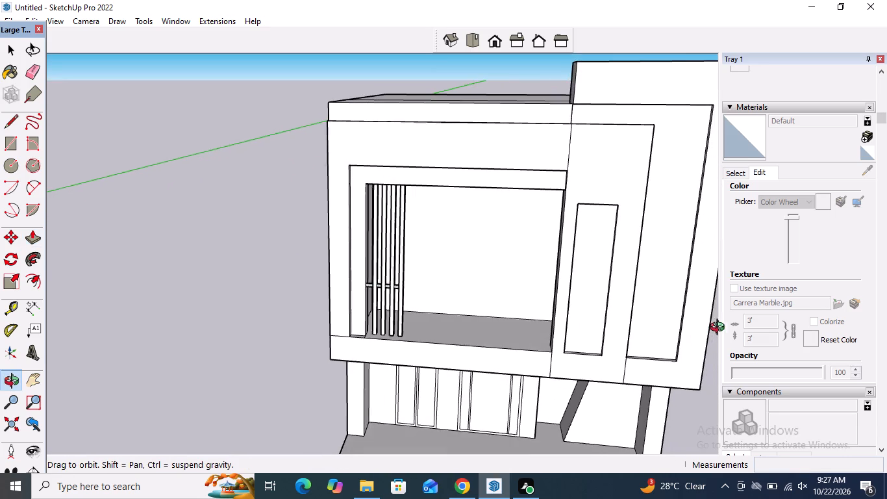
middle_click_drag(720, 329, 721, 329)
scroll(540, 298, "up", 13)
middle_click_drag(554, 286, 640, 289)
left_click(699, 288)
Push/pull the horizontal rail's front face by about 2 7/16".
scroll(548, 264, "down", 4)
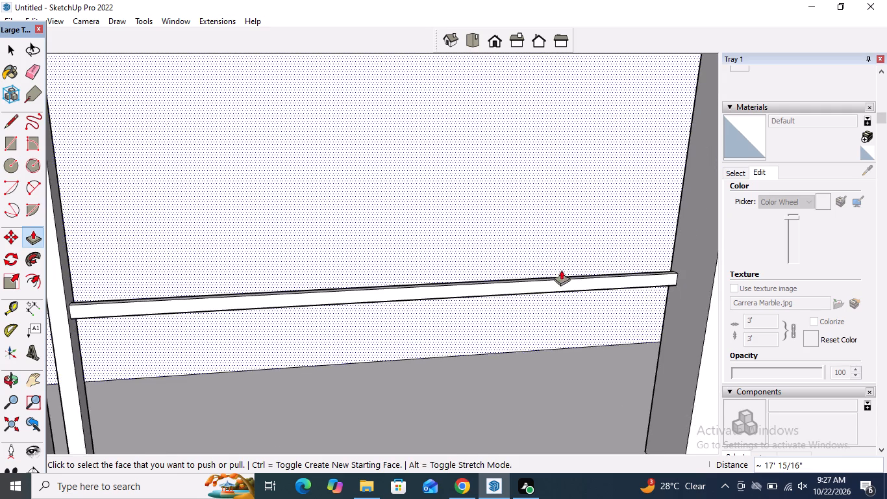
scroll(586, 270, "up", 4)
left_click(591, 276)
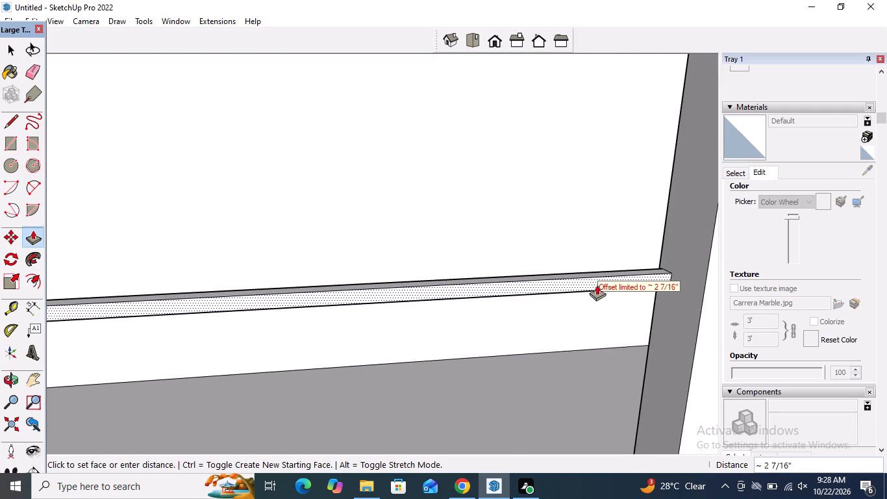
left_click(598, 287)
scroll(619, 275, "up", 4)
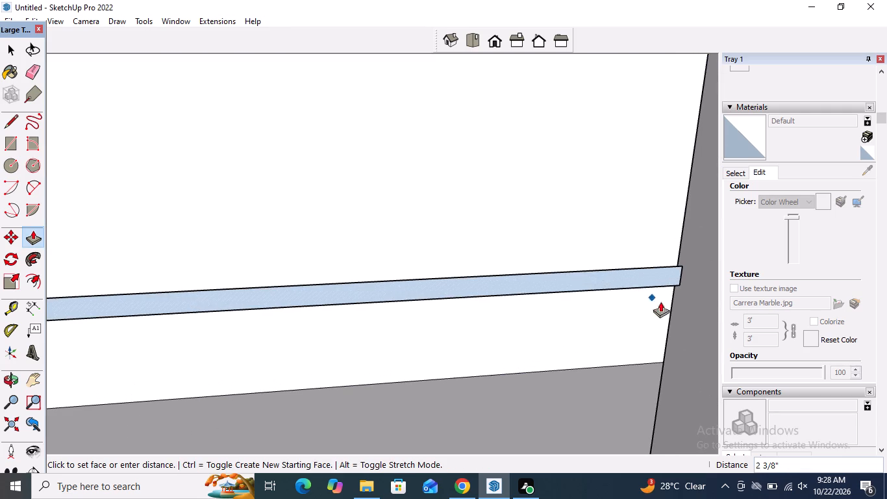
left_click(687, 308)
scroll(638, 283, "down", 4)
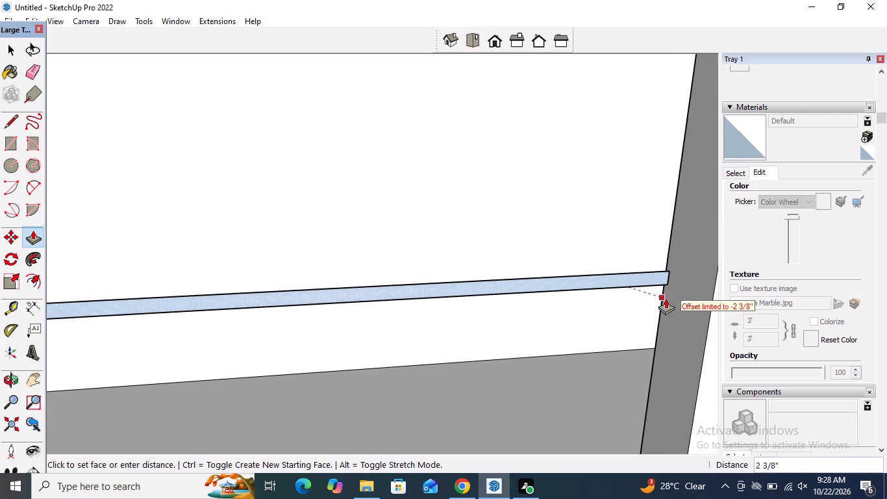
left_click(687, 309)
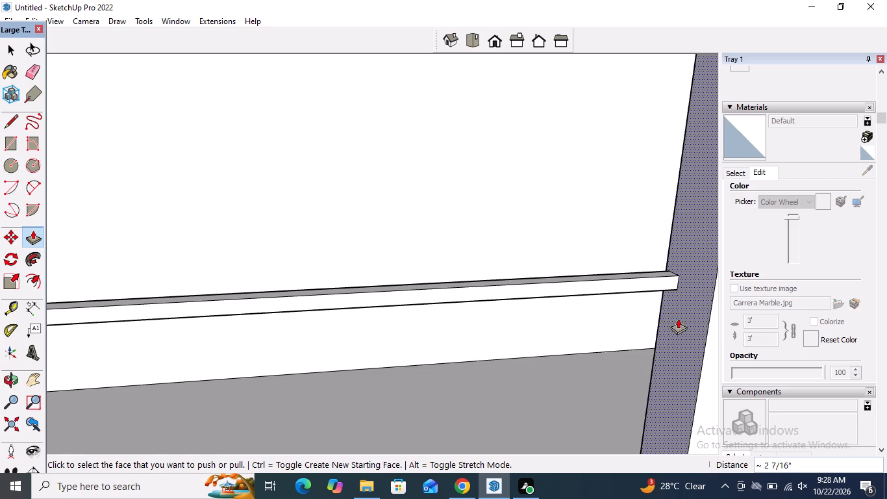
scroll(667, 311, "down", 5)
scroll(663, 280, "up", 4)
scroll(664, 287, "down", 3)
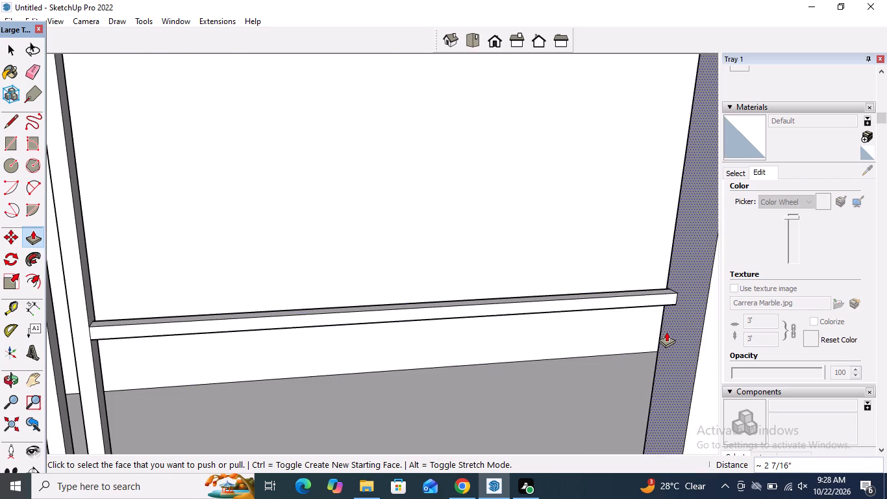
key("space")
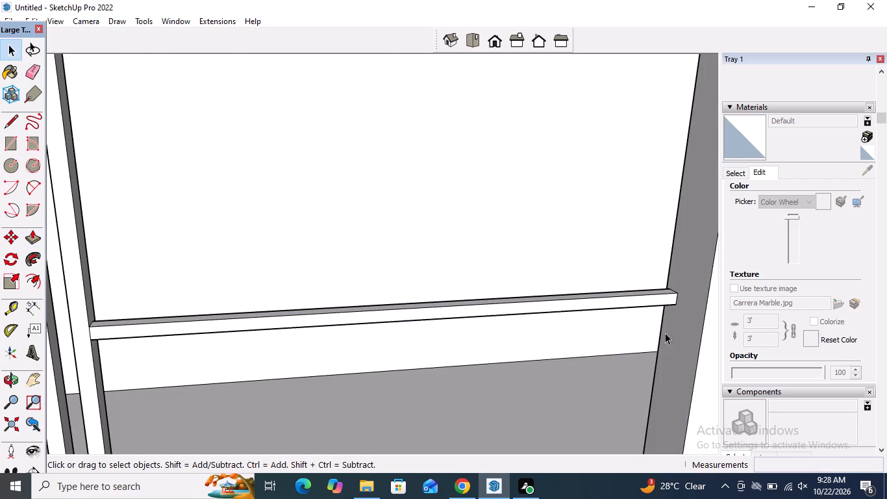
Draw a line about 17' 2 3/8" long along the middle of the rail's underside, from the fourth bar to the opposite wall.
middle_click_drag(662, 328, 601, 161)
scroll(613, 199, "down", 3)
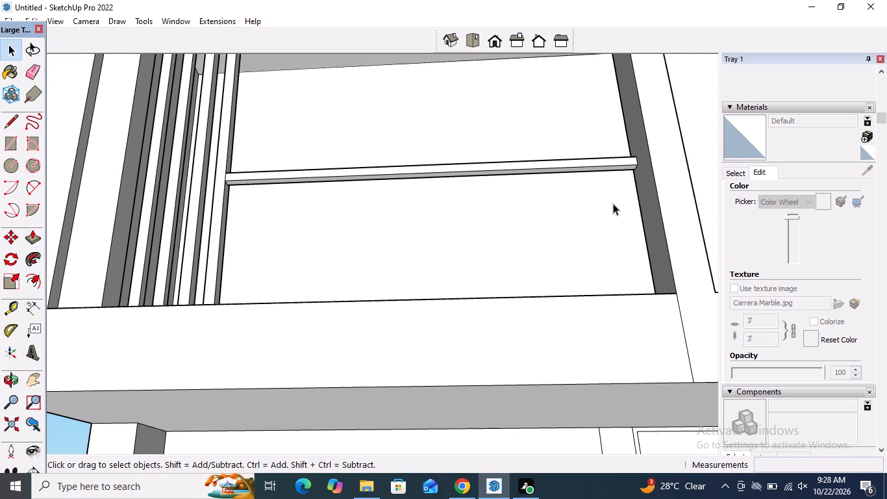
middle_click_drag(613, 203, 595, 211)
scroll(474, 177, "up", 2)
middle_click_drag(469, 177, 485, 137)
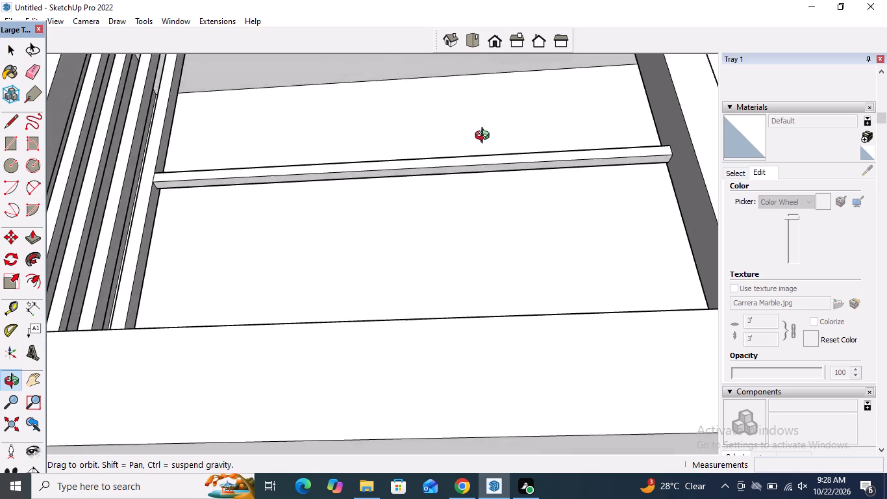
middle_click_drag(485, 137, 493, 331)
scroll(493, 331, "down", 11)
middle_click_drag(492, 305, 490, 259)
middle_click_drag(482, 272, 481, 147)
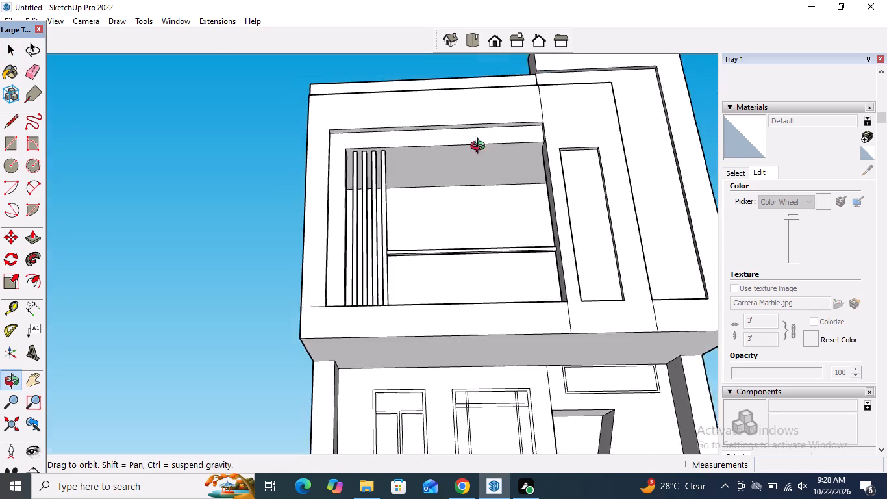
middle_click_drag(481, 147, 476, 109)
scroll(477, 244, "up", 7)
middle_click_drag(477, 242, 469, 199)
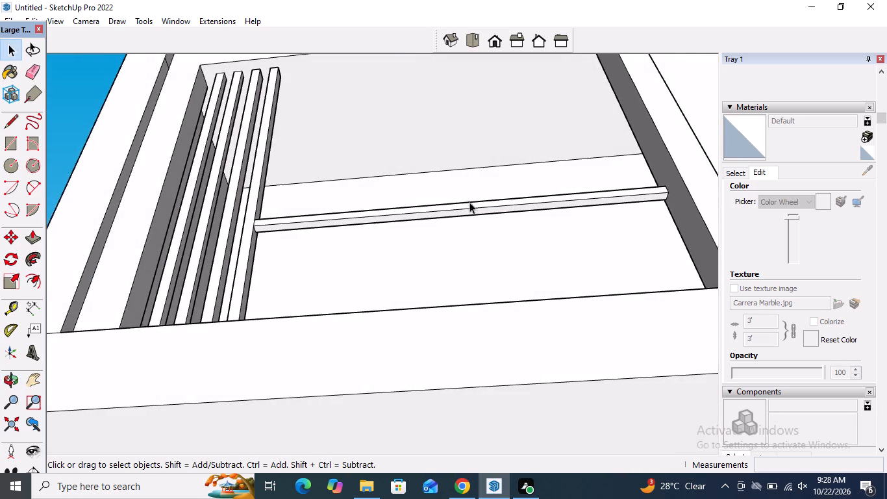
scroll(469, 207, "up", 4)
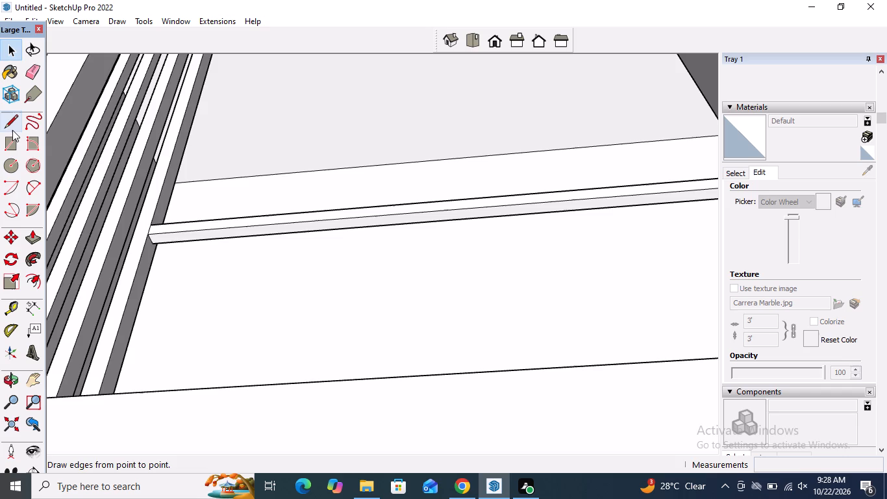
left_click(11, 127)
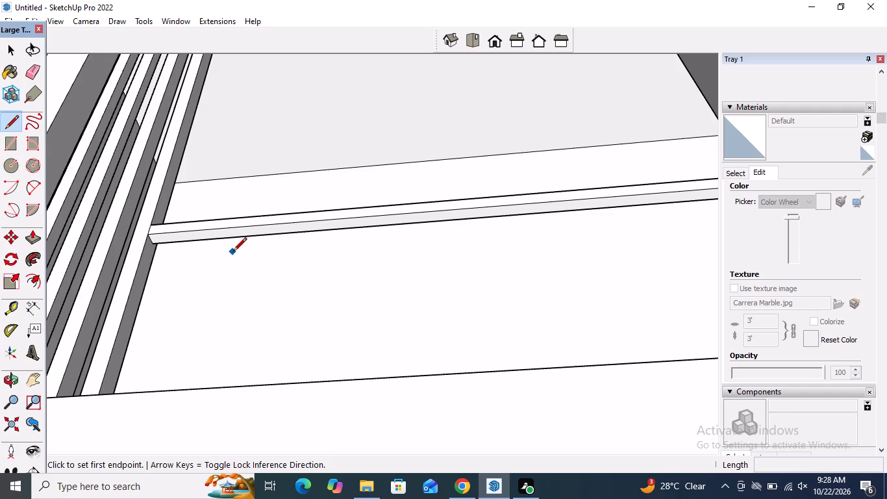
scroll(192, 246, "up", 4)
scroll(101, 238, "up", 2)
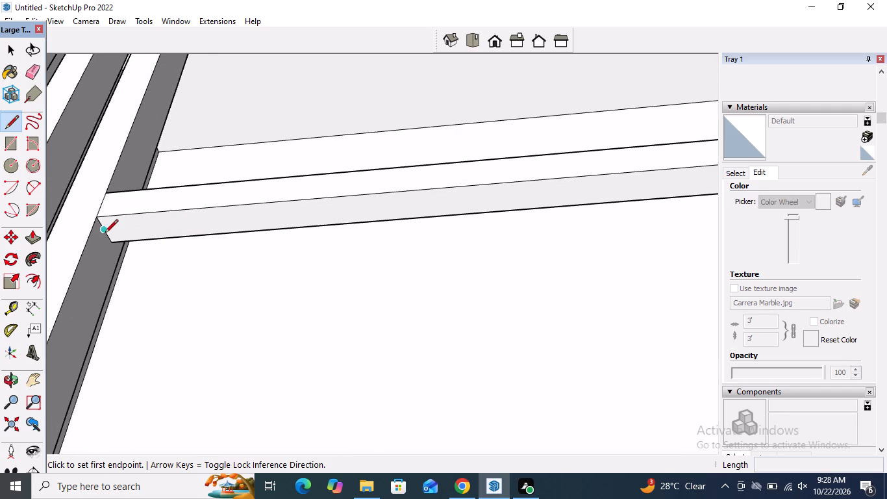
left_click(105, 233)
scroll(146, 233, "down", 14)
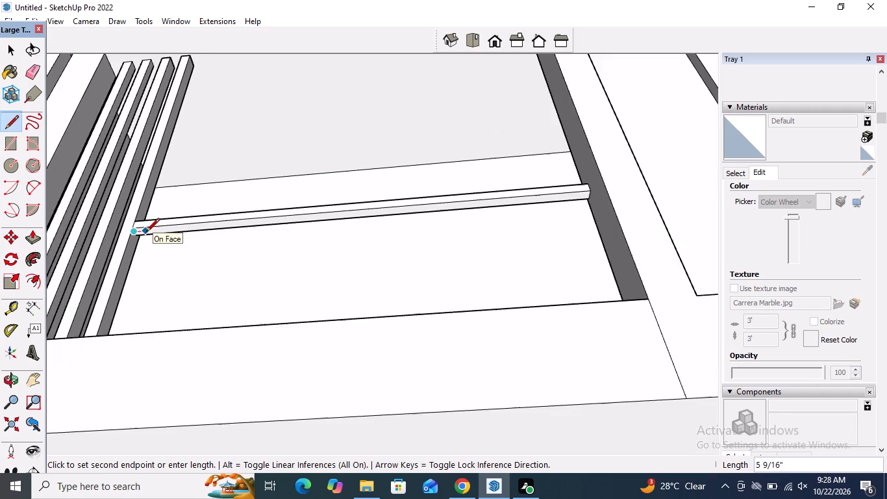
scroll(146, 233, "down", 3)
scroll(399, 220, "up", 9)
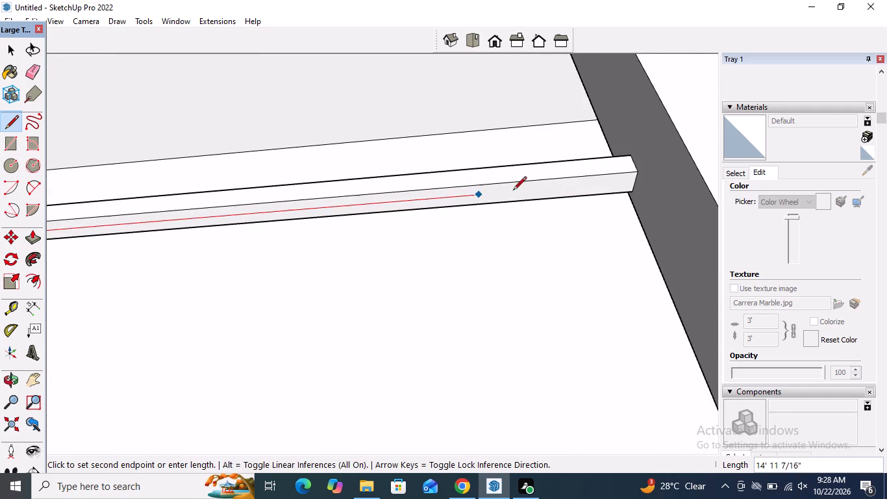
left_click(636, 180)
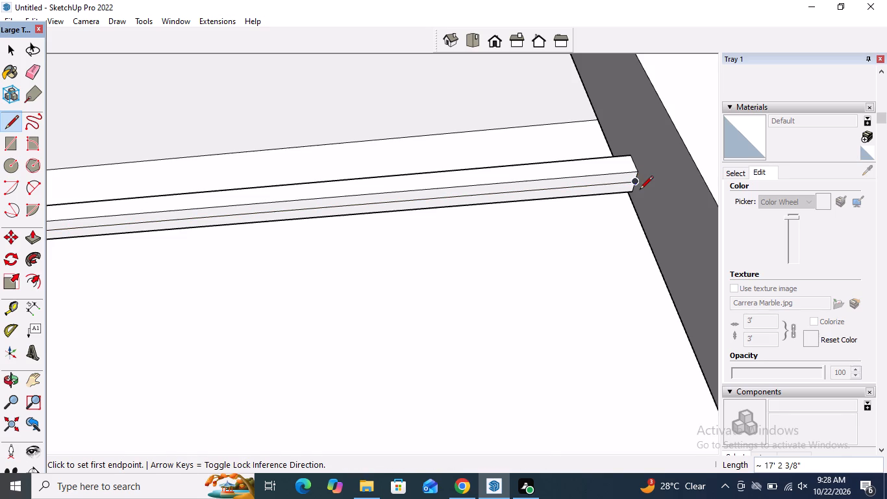
Draw a vertical line 5' 11 1/4" long down the opposite wall from the underside line's end to the balcony floor.
left_click(636, 183)
scroll(653, 214, "down", 2)
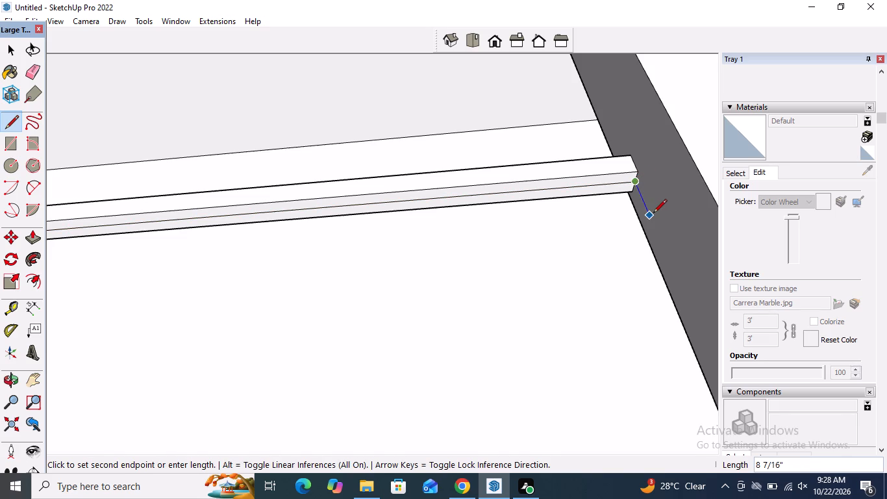
scroll(653, 214, "down", 17)
middle_click_drag(662, 233, 703, 325)
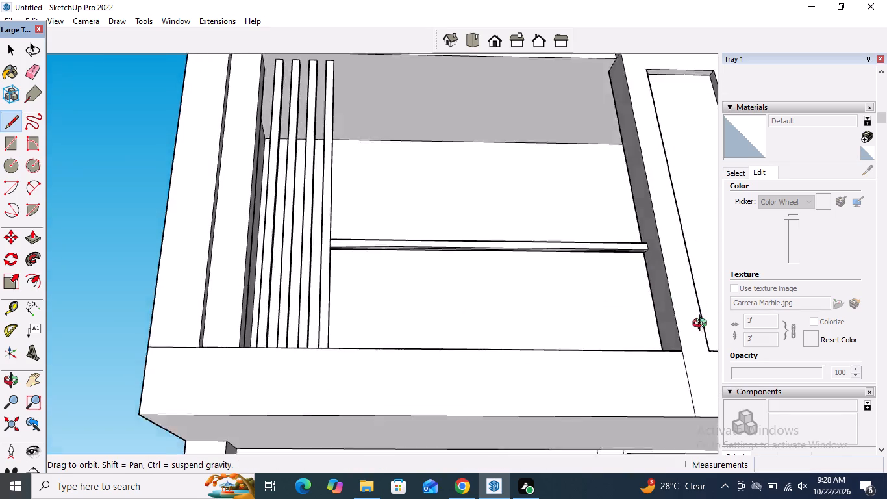
middle_click_drag(703, 325, 692, 450)
scroll(642, 379, "up", 9)
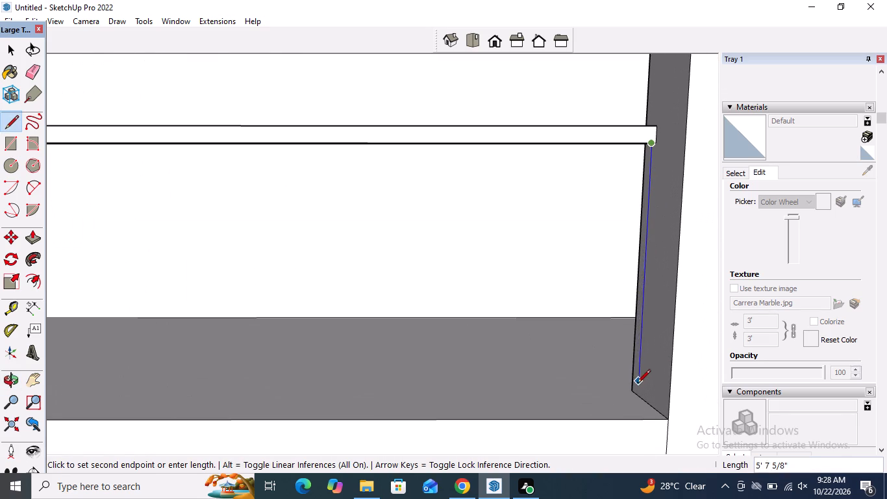
left_click(639, 401)
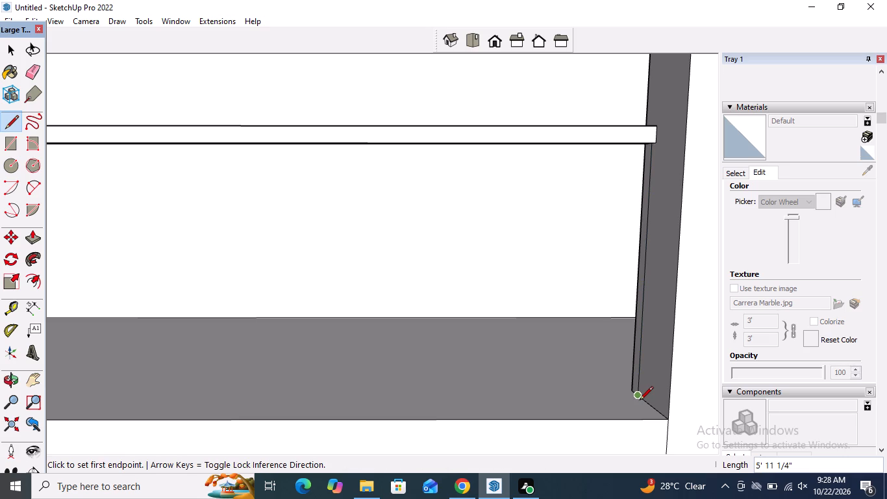
Draw a matching 5' 11 1/4" vertical line down the fourth bar's side face from the underside line to the bar's base.
scroll(525, 368, "down", 8)
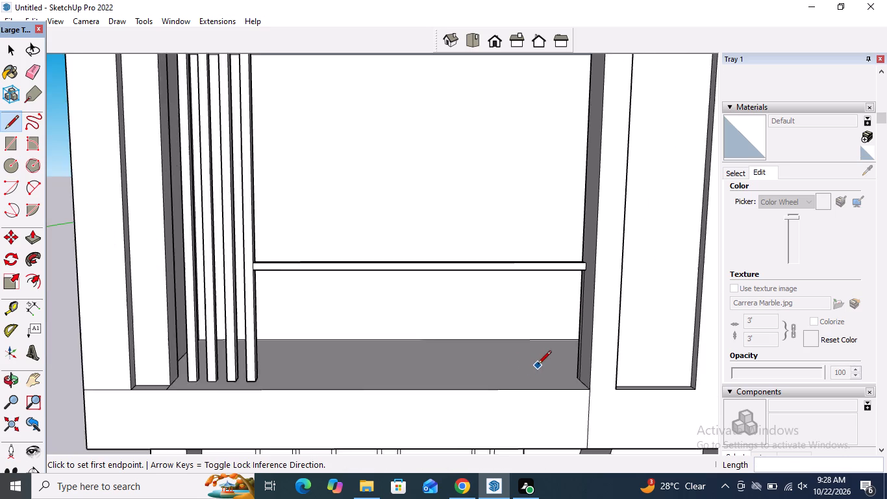
scroll(538, 365, "down", 1)
middle_click_drag(506, 359, 366, 269)
scroll(222, 246, "up", 6)
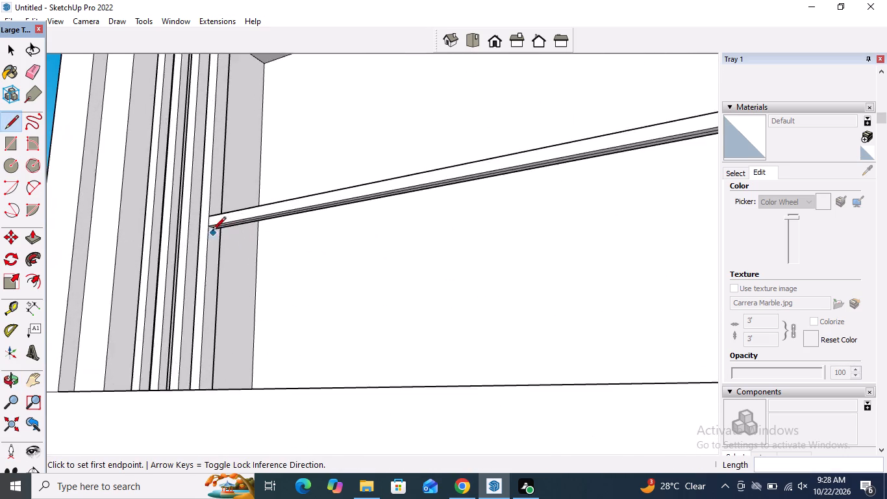
scroll(212, 231, "up", 15)
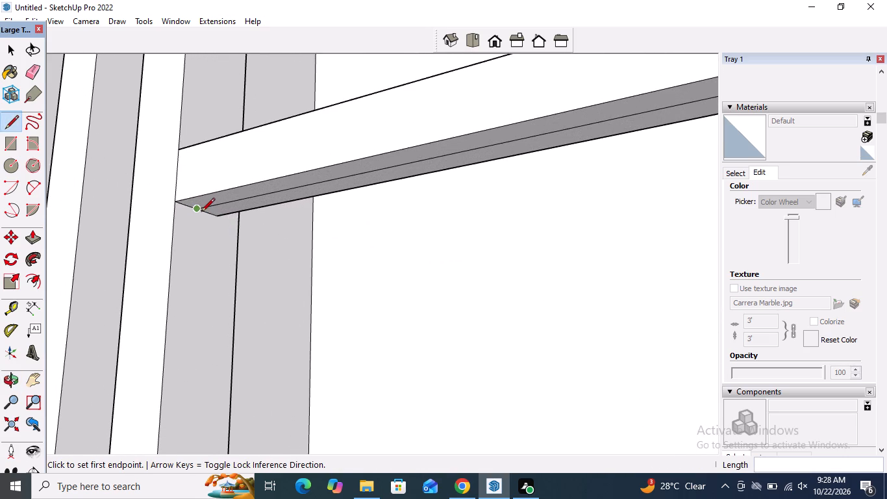
scroll(201, 212, "up", 11)
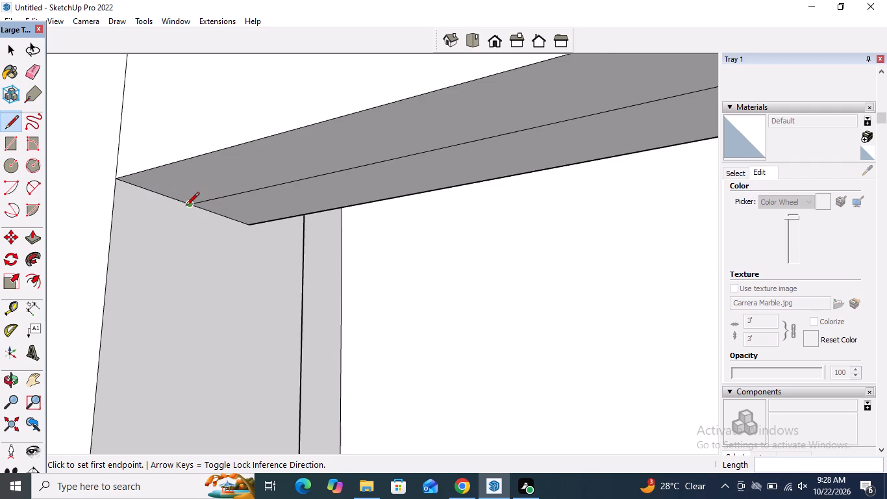
left_click(192, 205)
scroll(223, 294, "down", 18)
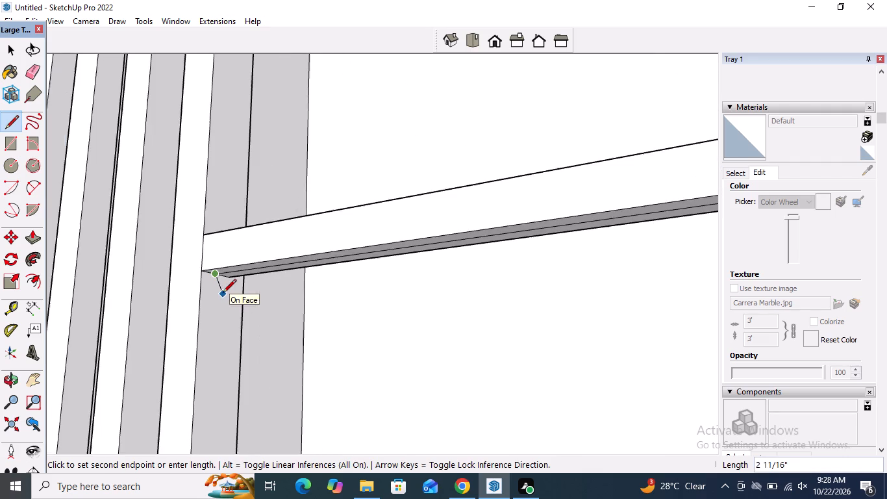
scroll(223, 294, "down", 20)
scroll(223, 294, "down", 6)
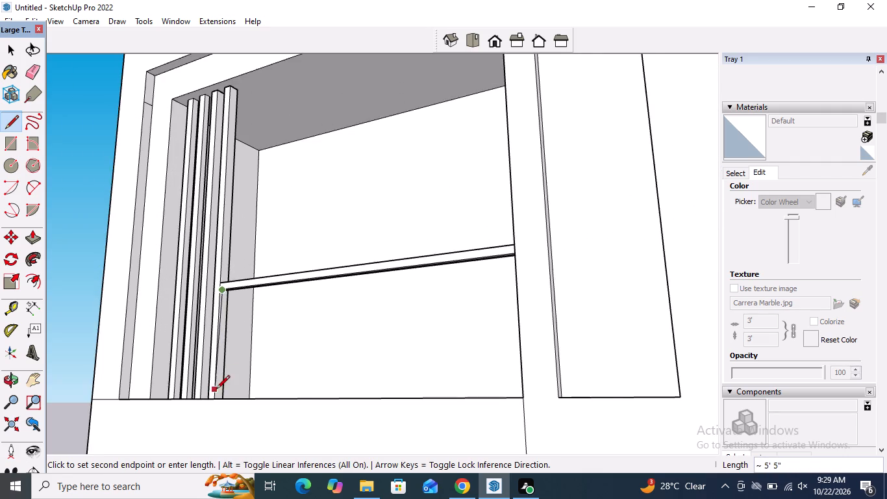
scroll(216, 390, "up", 1)
middle_click_drag(216, 392, 234, 456)
scroll(229, 420, "up", 14)
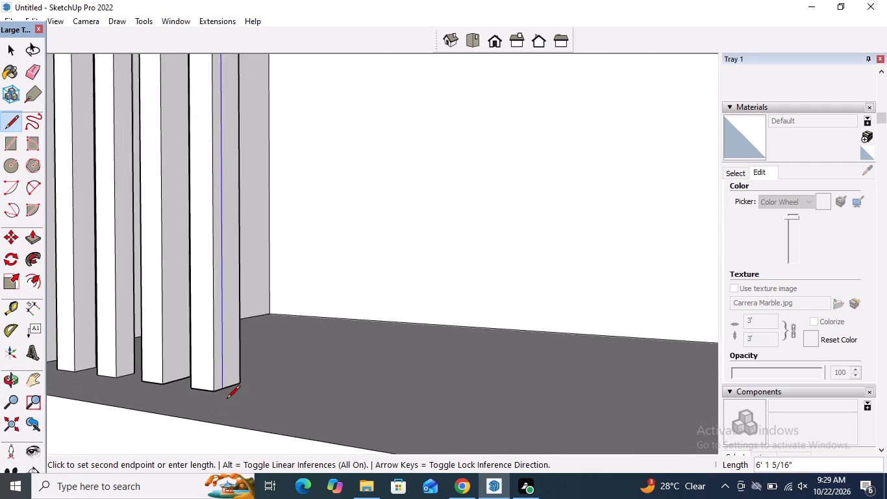
scroll(227, 400, "up", 7)
left_click(217, 381)
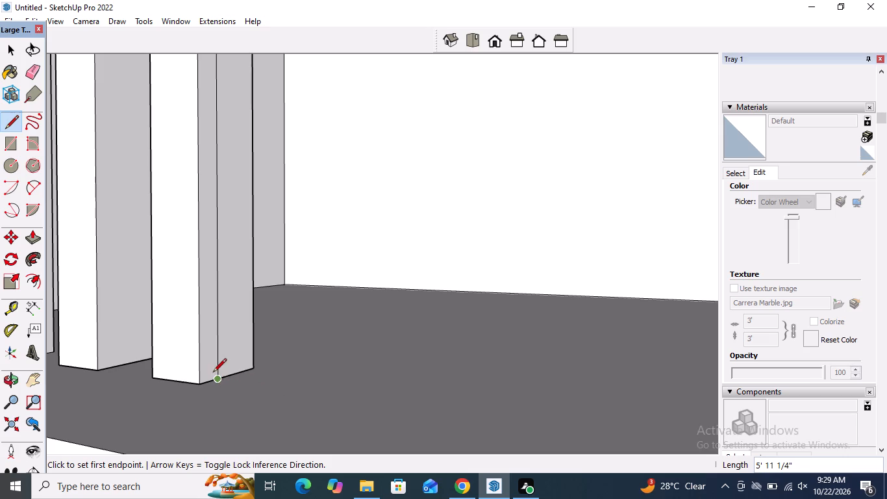
Draw a line about 17' 2 3/8" across the balcony floor between the two vertical lines' lower ends, closing a panel face below the rail.
left_click(218, 381)
scroll(275, 385, "down", 4)
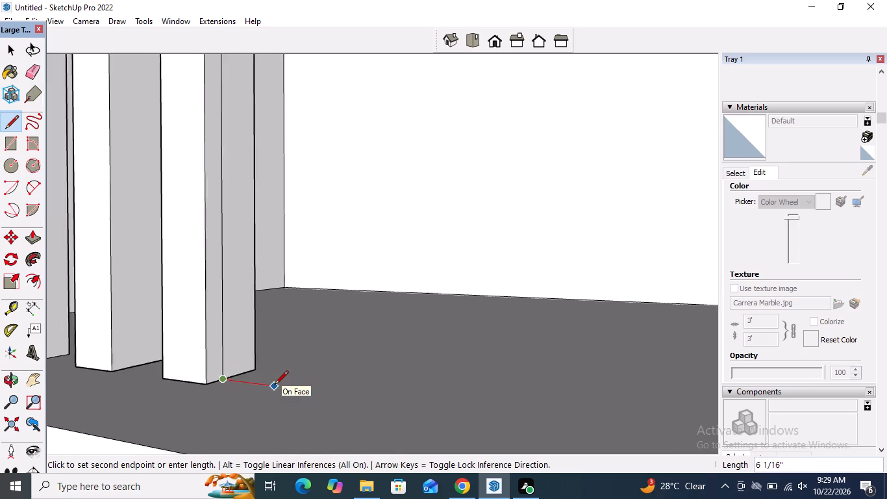
scroll(275, 385, "down", 20)
middle_click_drag(275, 385, 286, 390)
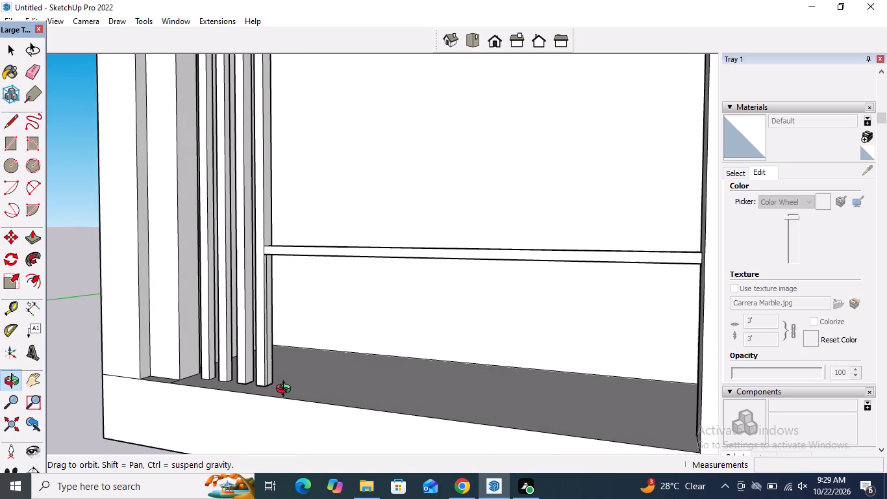
middle_click_drag(286, 390, 514, 402)
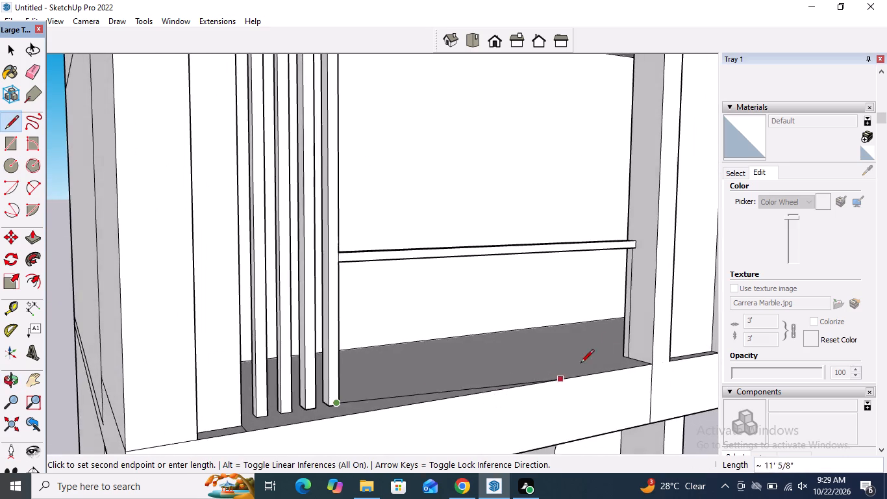
scroll(608, 344, "up", 15)
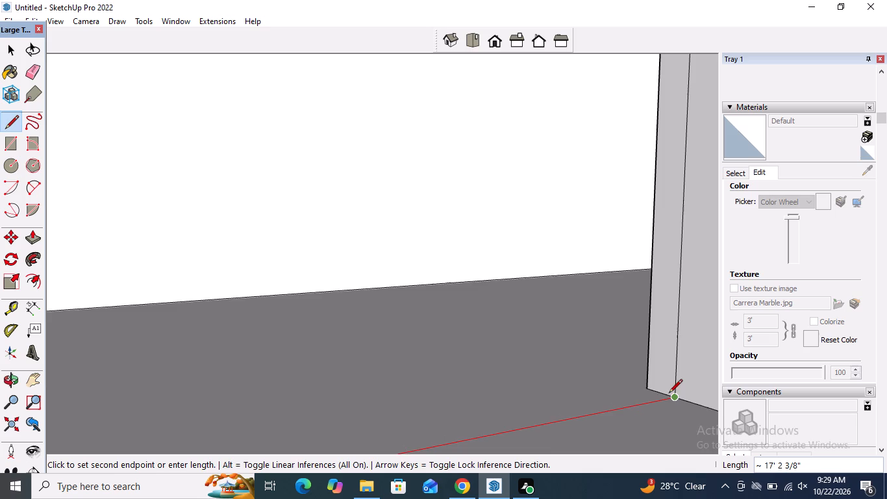
left_click(671, 396)
key("space")
scroll(521, 355, "down", 4)
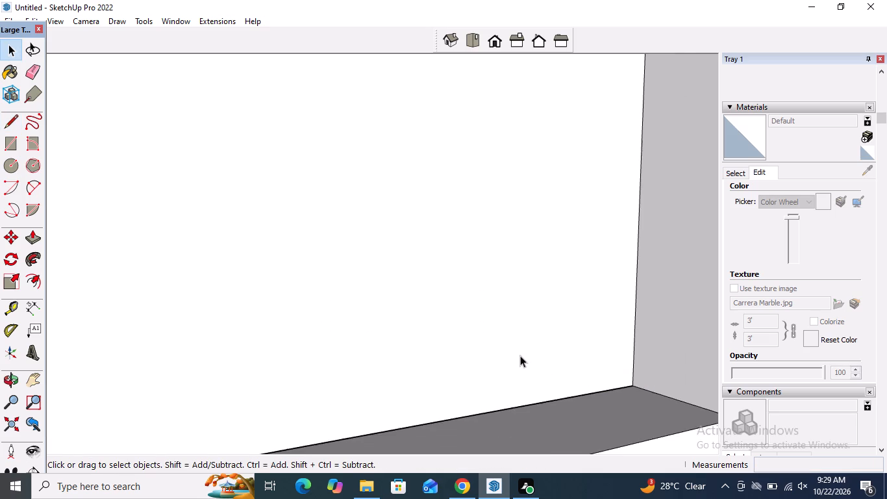
scroll(520, 355, "down", 14)
scroll(507, 360, "down", 10)
middle_click_drag(507, 360, 490, 357)
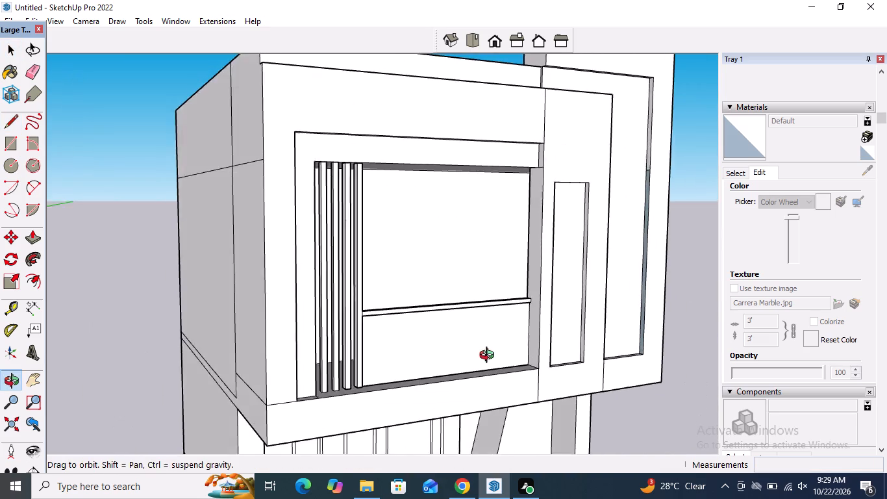
Examine the balcony's bars, rail and infill panel from several angles and distances.
middle_click_drag(490, 357, 338, 334)
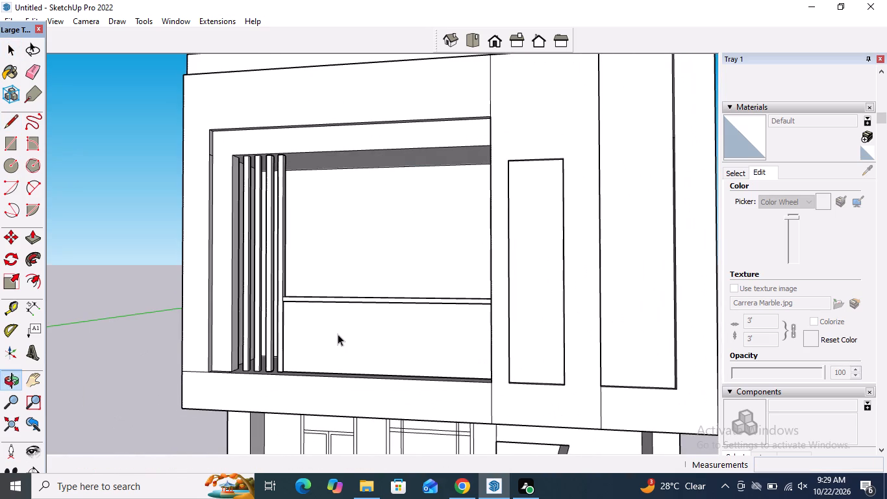
scroll(338, 334, "down", 4)
middle_click_drag(338, 333, 421, 379)
scroll(392, 247, "up", 8)
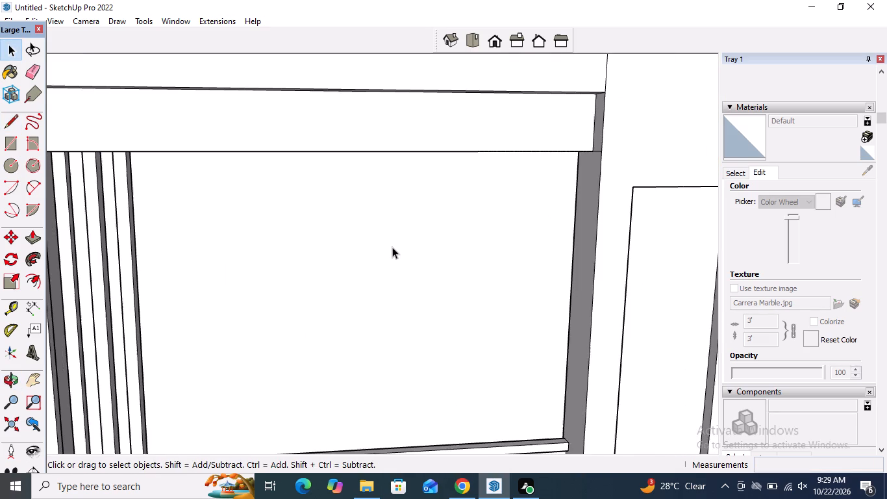
scroll(392, 247, "up", 1)
middle_click(392, 246)
scroll(391, 244, "down", 5)
middle_click_drag(392, 241, 366, 188)
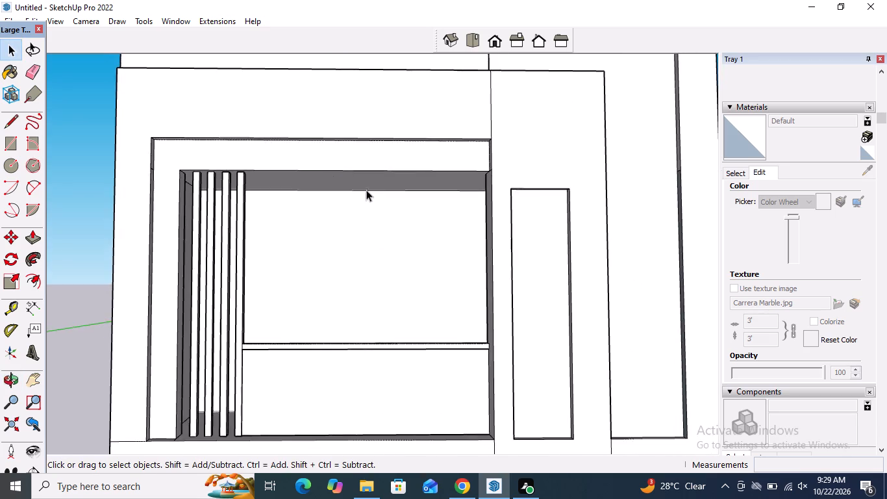
scroll(366, 238, "down", 11)
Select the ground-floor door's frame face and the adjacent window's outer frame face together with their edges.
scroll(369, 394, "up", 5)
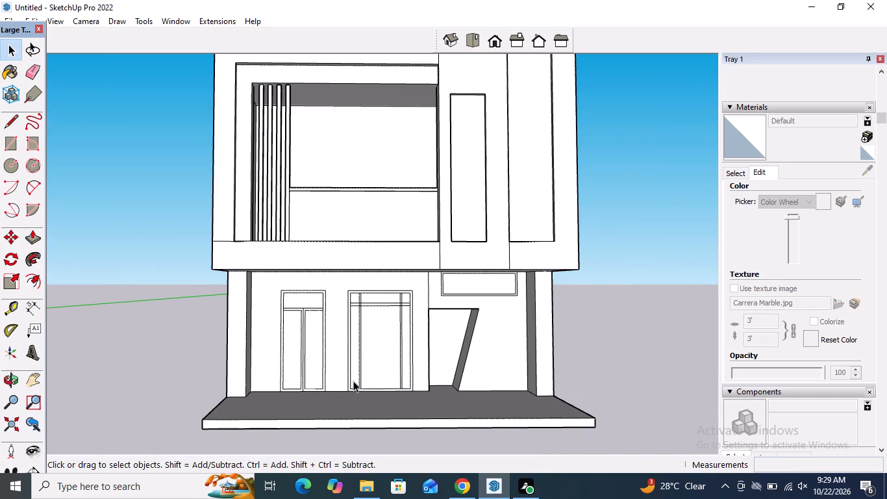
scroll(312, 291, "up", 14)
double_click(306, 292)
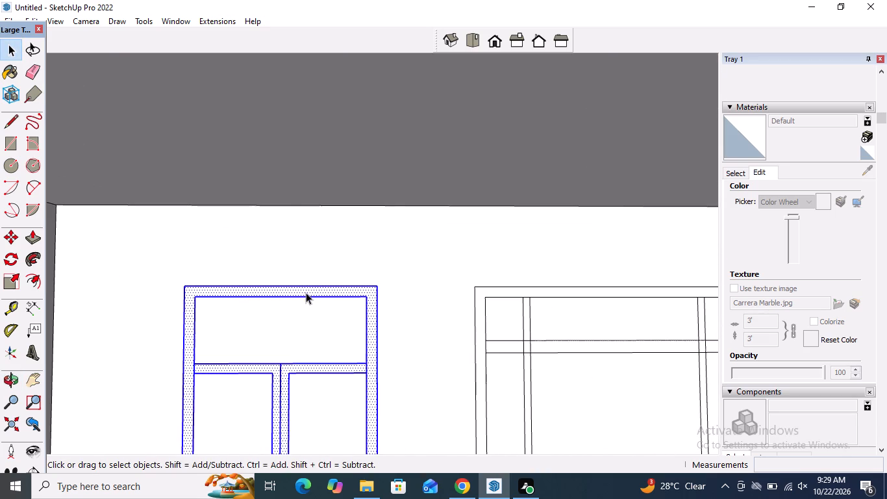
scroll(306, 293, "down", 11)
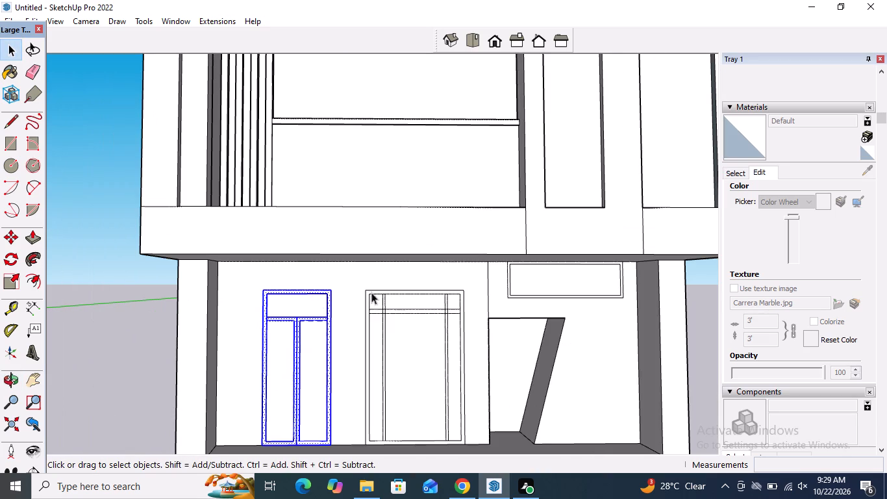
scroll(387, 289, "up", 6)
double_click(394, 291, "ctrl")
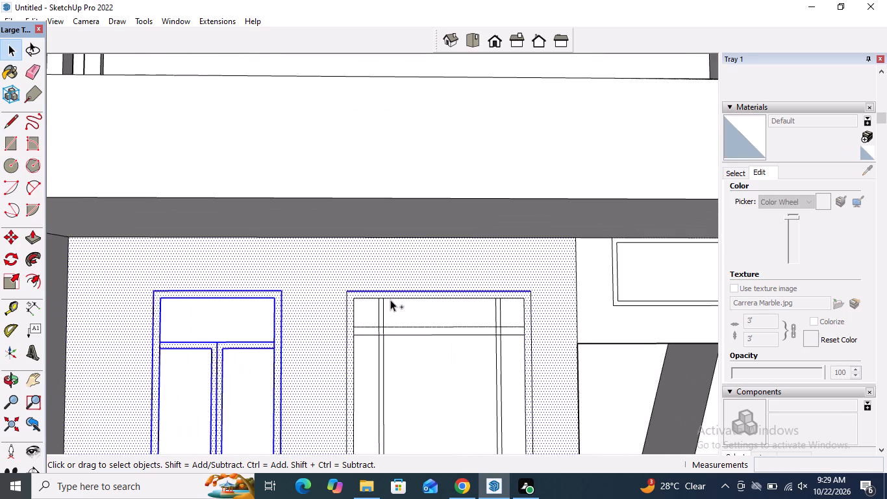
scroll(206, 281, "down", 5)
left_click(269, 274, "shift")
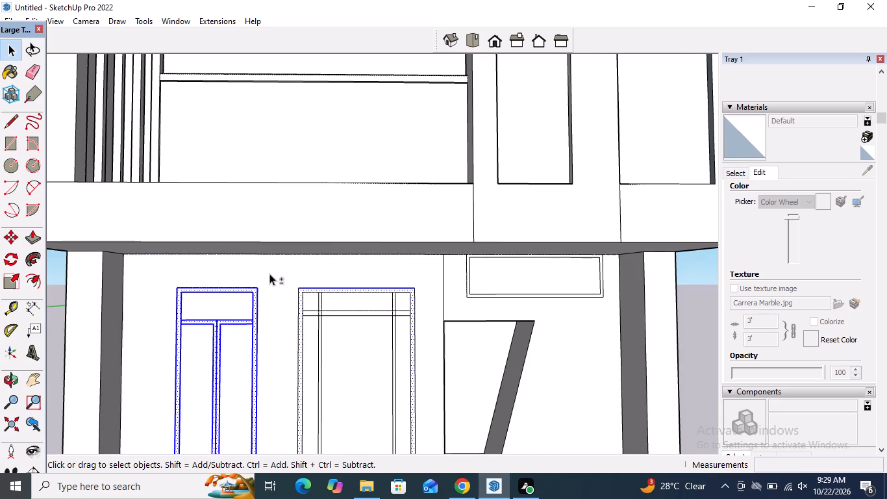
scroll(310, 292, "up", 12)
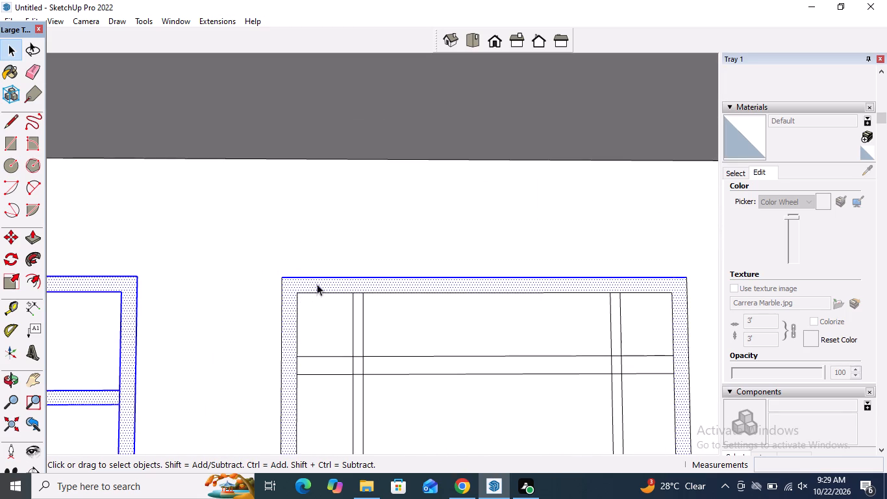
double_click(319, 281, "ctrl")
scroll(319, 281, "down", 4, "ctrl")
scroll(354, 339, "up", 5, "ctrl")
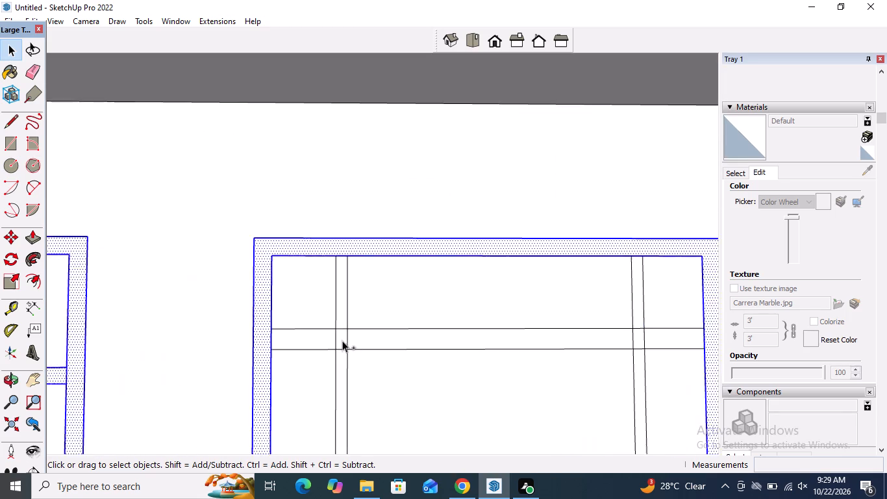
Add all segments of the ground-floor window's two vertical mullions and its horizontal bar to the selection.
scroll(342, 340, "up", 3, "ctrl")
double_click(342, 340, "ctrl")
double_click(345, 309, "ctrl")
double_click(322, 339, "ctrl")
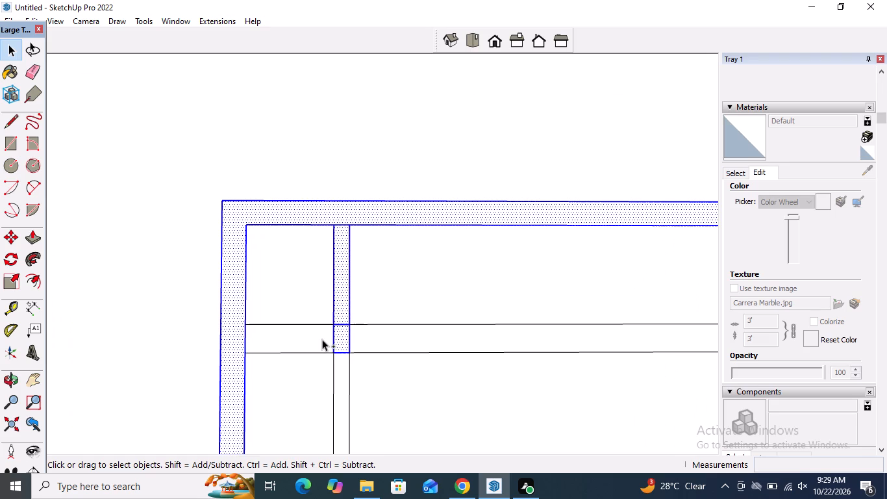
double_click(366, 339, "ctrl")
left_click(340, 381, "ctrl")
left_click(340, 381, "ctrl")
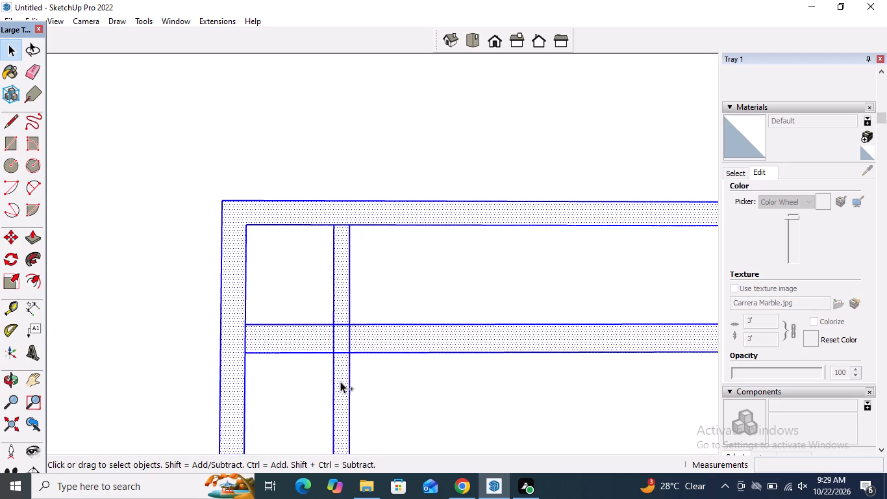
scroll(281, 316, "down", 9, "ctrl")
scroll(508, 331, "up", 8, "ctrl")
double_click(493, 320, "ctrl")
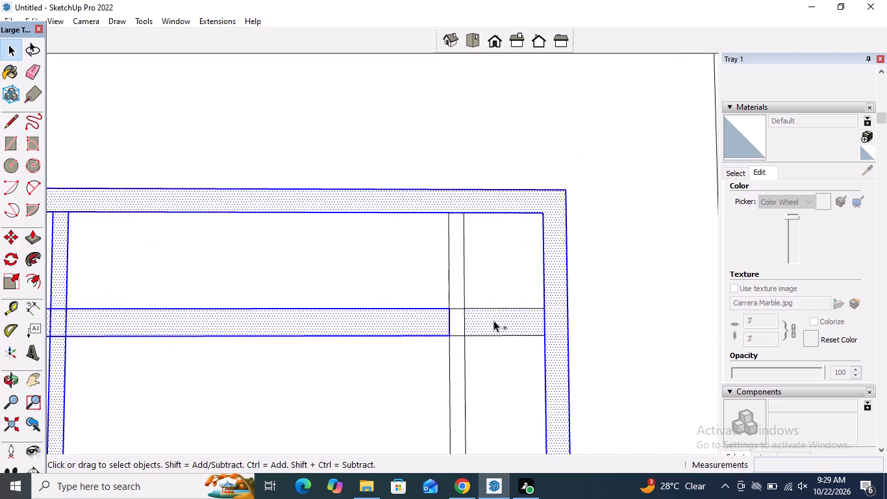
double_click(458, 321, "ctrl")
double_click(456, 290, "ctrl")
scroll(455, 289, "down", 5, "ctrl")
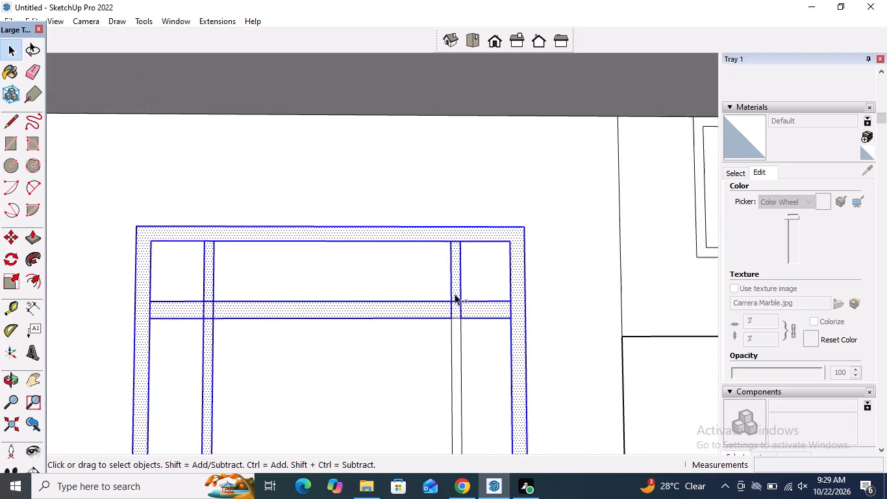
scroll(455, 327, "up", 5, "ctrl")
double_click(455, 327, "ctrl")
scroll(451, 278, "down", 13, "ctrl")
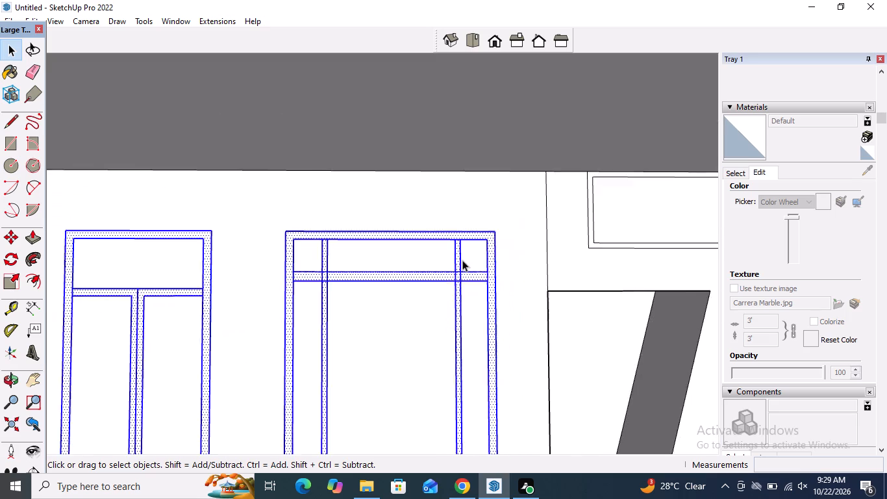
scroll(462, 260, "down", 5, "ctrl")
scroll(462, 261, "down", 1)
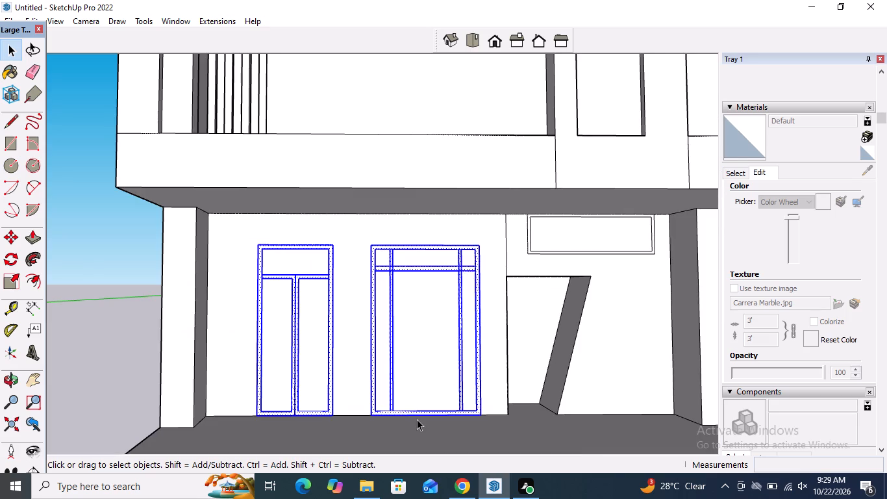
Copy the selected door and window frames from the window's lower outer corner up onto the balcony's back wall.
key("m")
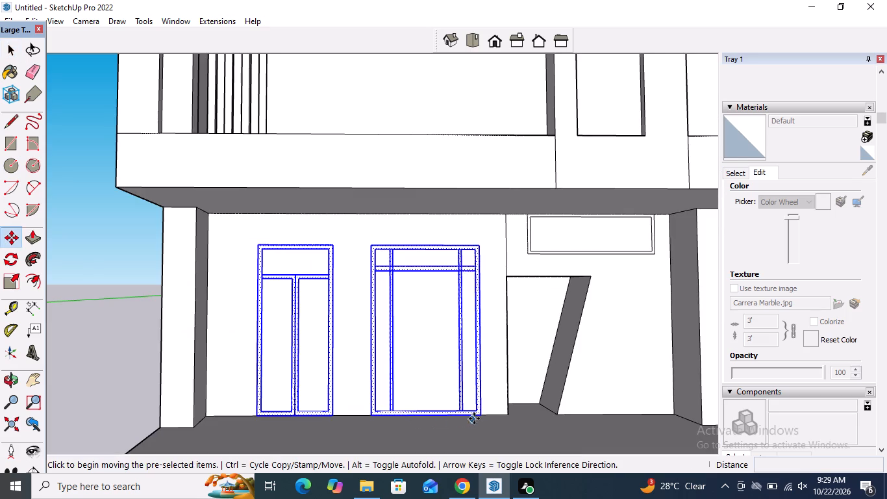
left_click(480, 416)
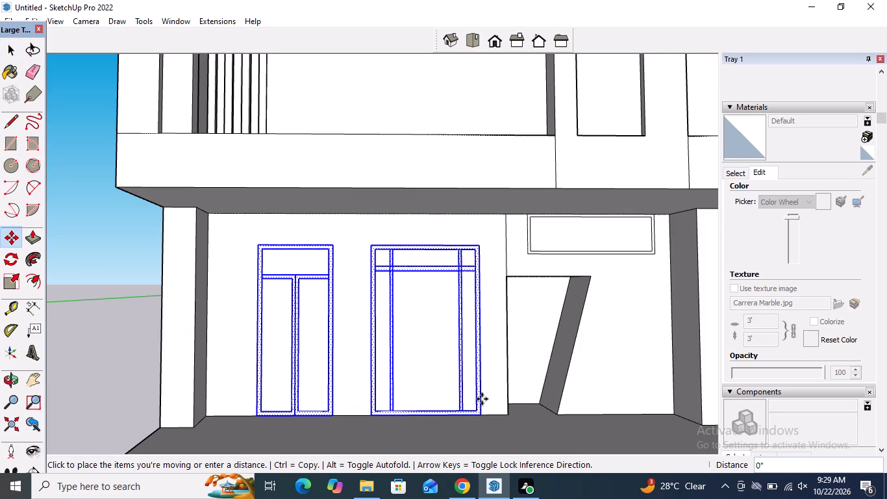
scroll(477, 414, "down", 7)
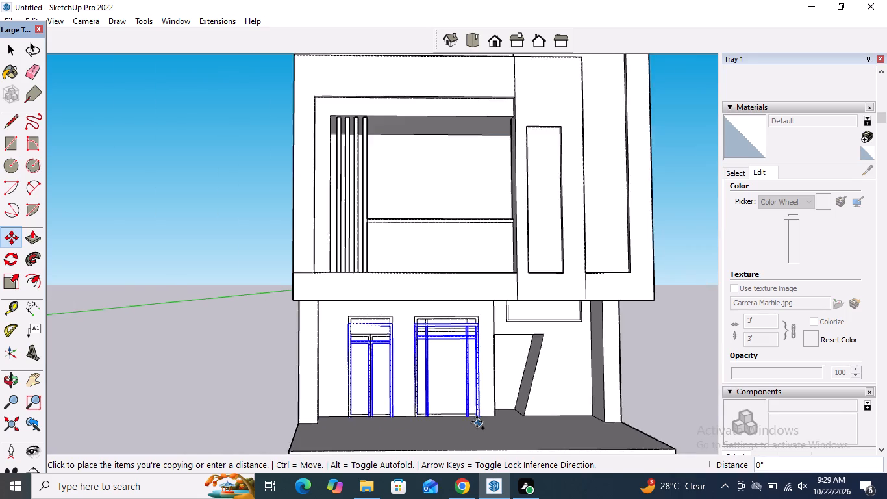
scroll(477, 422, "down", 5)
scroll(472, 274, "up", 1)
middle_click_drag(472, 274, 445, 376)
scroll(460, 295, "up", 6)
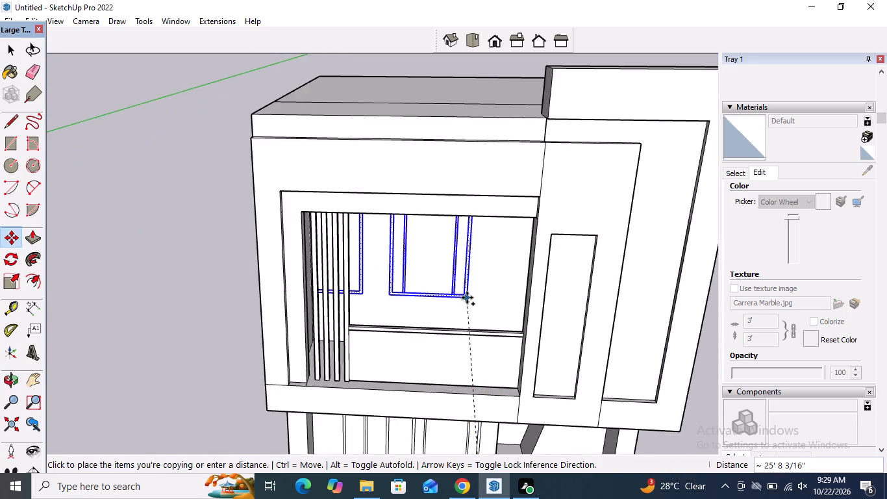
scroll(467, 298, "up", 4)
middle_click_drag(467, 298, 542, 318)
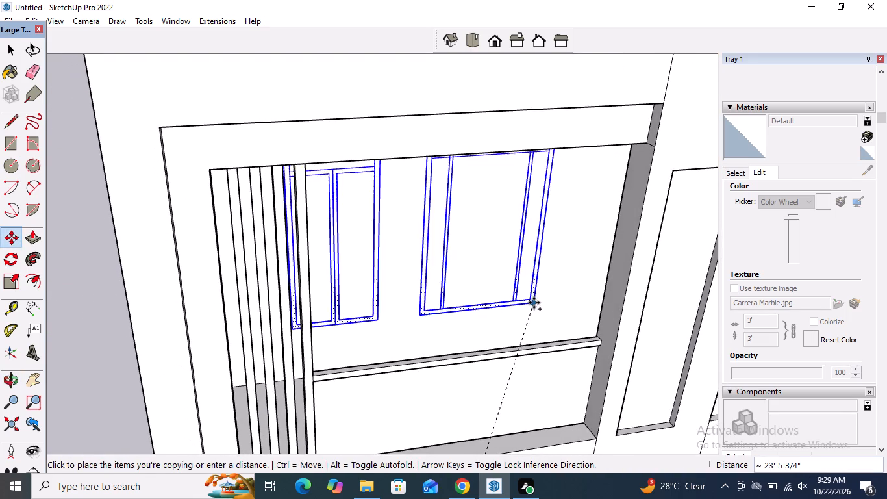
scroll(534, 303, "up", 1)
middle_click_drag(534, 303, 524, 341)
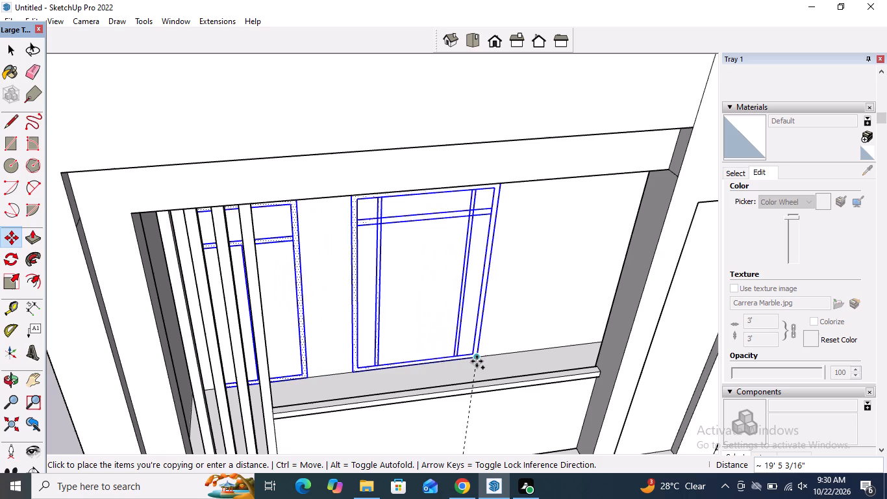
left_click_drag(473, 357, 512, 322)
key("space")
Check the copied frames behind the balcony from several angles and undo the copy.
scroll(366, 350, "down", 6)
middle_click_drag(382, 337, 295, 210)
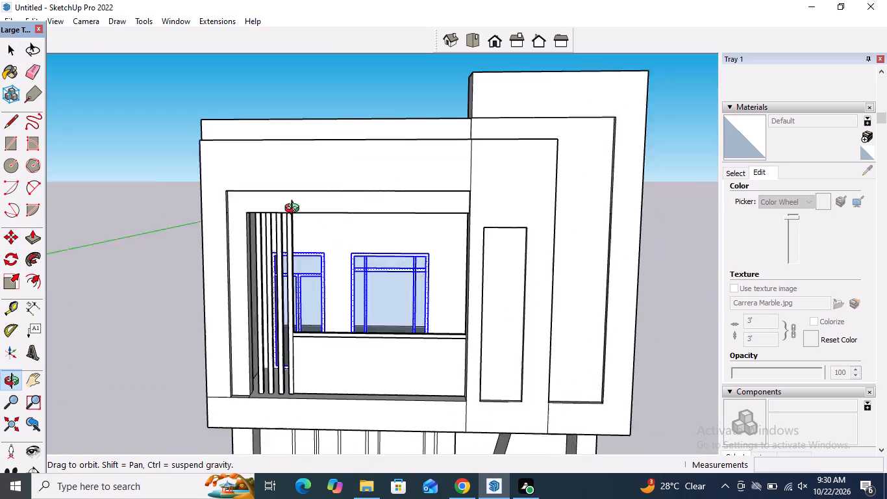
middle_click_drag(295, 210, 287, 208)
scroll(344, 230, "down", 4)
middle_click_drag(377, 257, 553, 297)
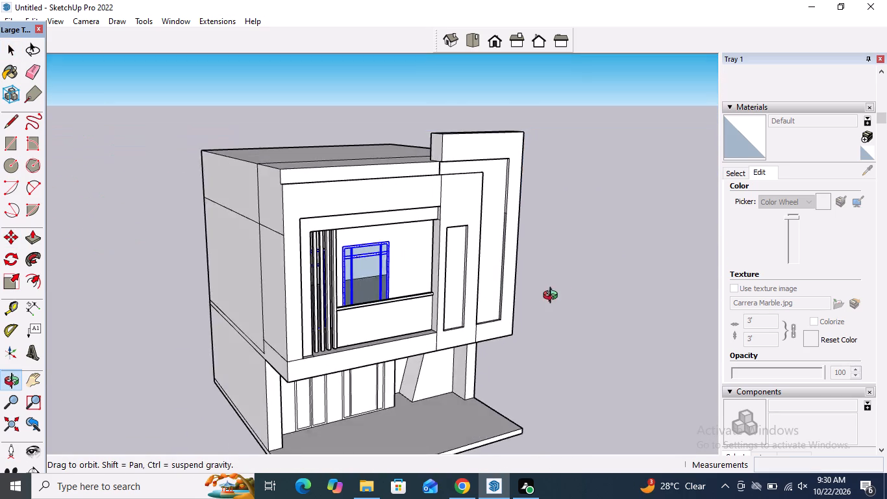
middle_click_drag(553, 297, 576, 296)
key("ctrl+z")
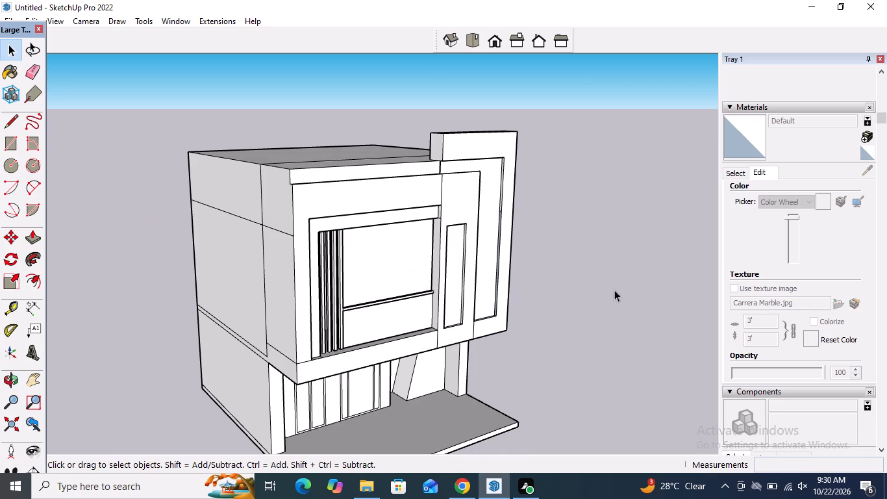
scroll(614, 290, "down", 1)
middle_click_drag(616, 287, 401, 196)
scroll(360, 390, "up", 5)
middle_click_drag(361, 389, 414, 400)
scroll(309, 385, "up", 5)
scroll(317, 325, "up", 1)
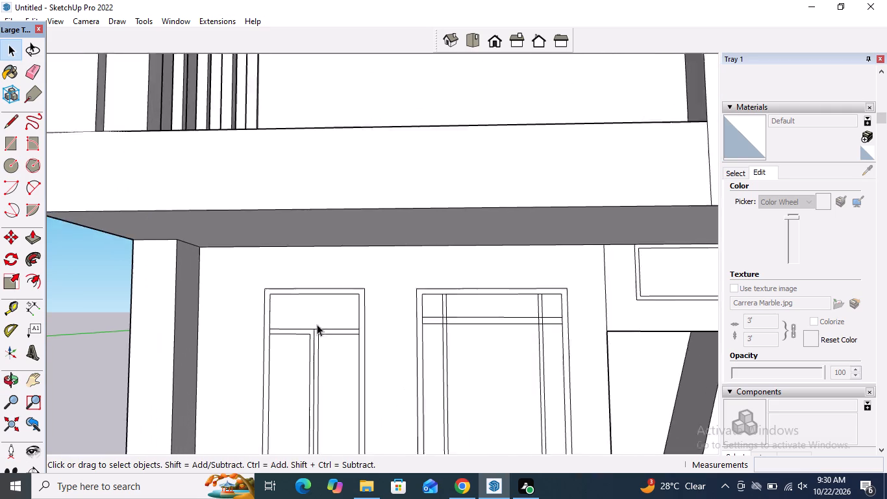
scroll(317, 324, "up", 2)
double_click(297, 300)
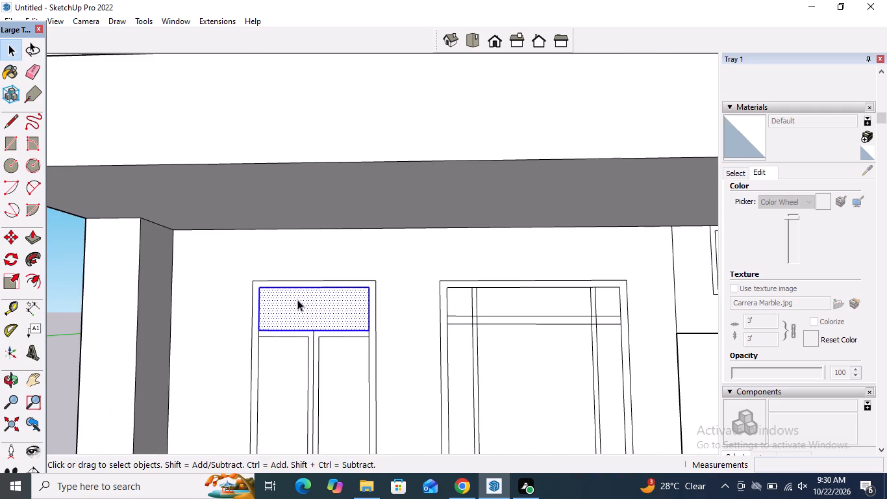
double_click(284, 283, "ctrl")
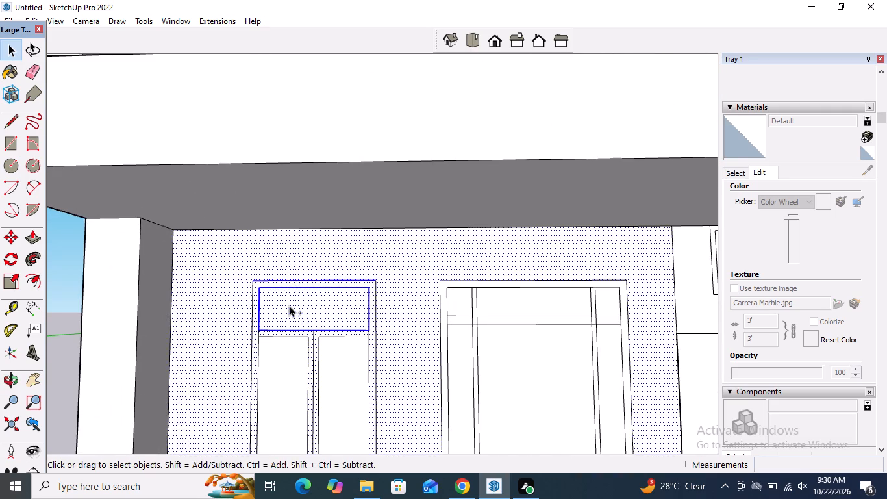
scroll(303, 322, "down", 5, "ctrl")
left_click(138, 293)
Select the ground-floor door's frame together with its upper pane and both lower panes.
scroll(283, 300, "up", 6)
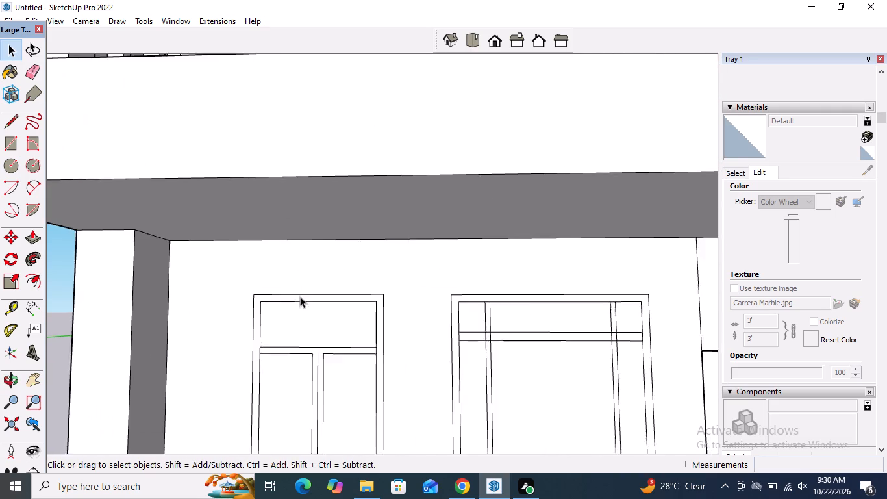
scroll(300, 296, "up", 3)
left_click(300, 300, "ctrl")
left_click(300, 300, "ctrl")
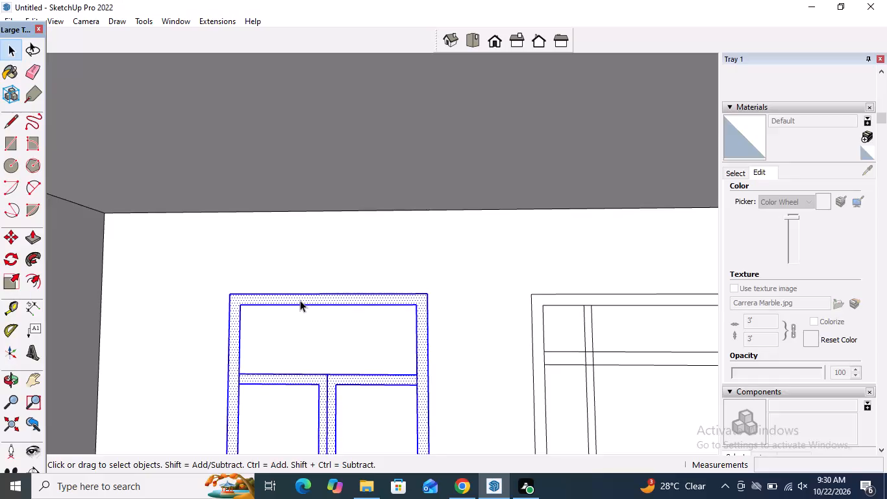
scroll(300, 300, "down", 10)
double_click(329, 359, "ctrl")
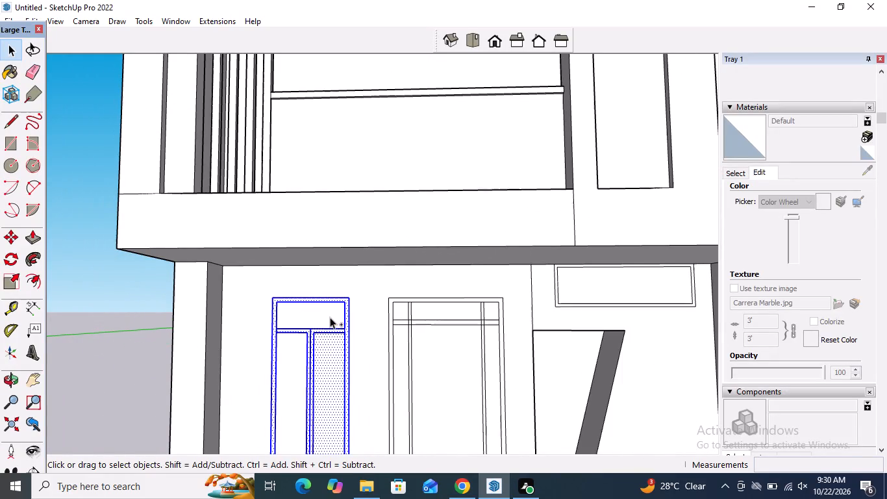
double_click(330, 316, "ctrl")
double_click(295, 350, "ctrl")
scroll(331, 317, "down", 6, "ctrl")
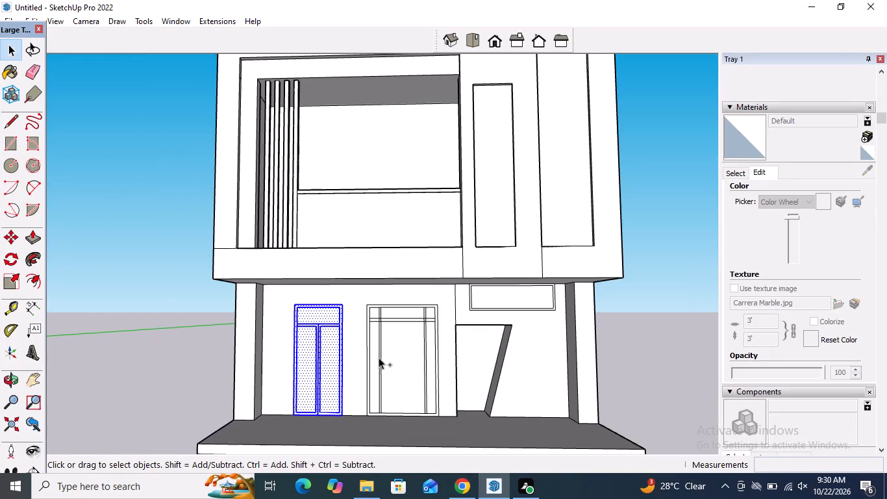
Add the ground-floor window's outer frame, its left and central lower panes, and its left and central upper panes to the selection.
scroll(379, 357, "up", 4, "ctrl")
double_click(386, 356, "ctrl")
double_click(366, 346, "ctrl")
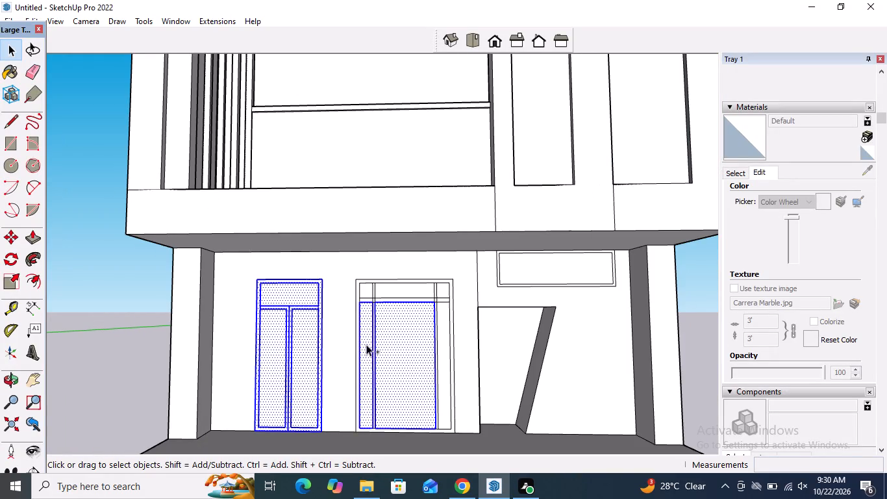
scroll(385, 290, "up", 10, "ctrl")
double_click(354, 276, "ctrl")
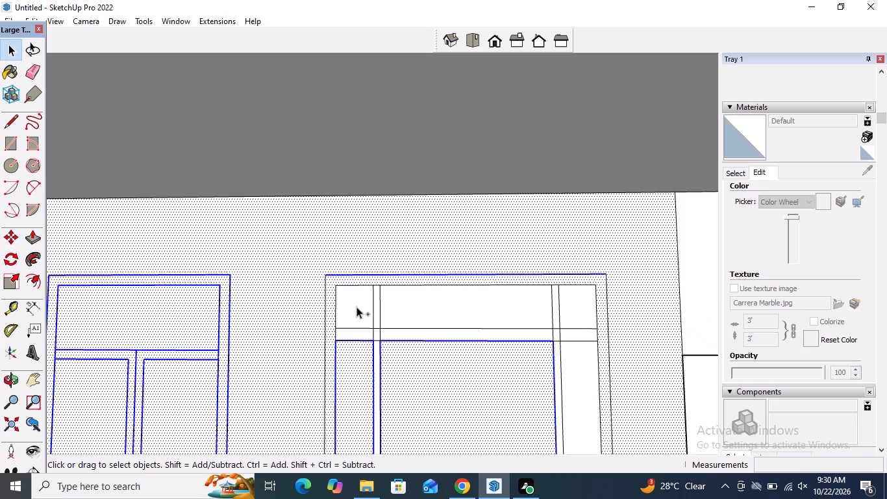
left_click(369, 241, "shift")
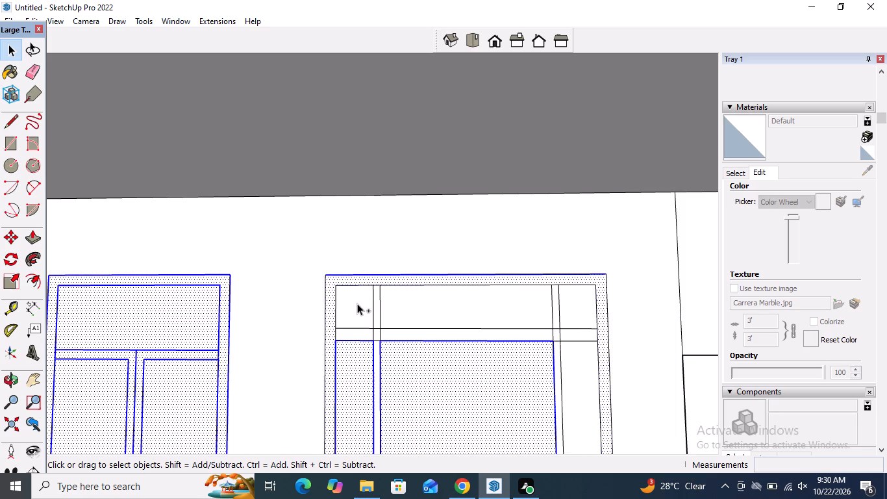
double_click(356, 302, "ctrl")
double_click(329, 286, "ctrl")
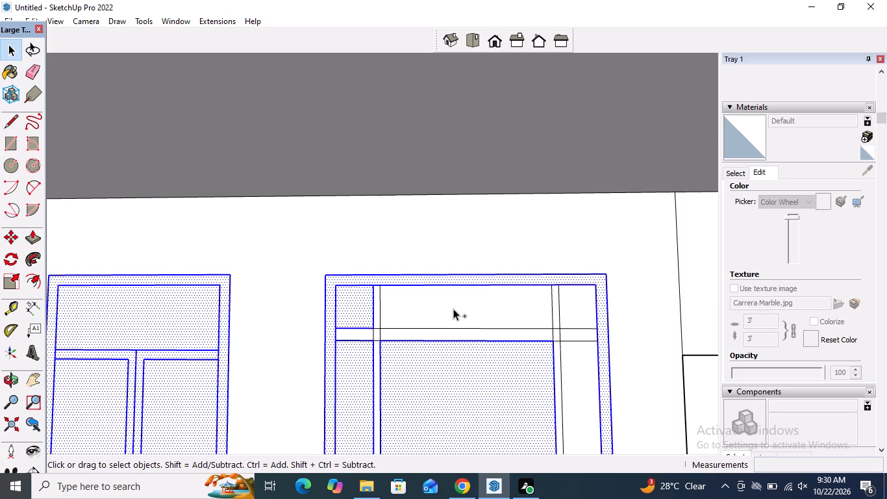
double_click(453, 309, "ctrl")
Add the window's left mullion segments, its crossing, and the left and central segments of the horizontal bar to the selection.
scroll(375, 332, "up", 3, "ctrl")
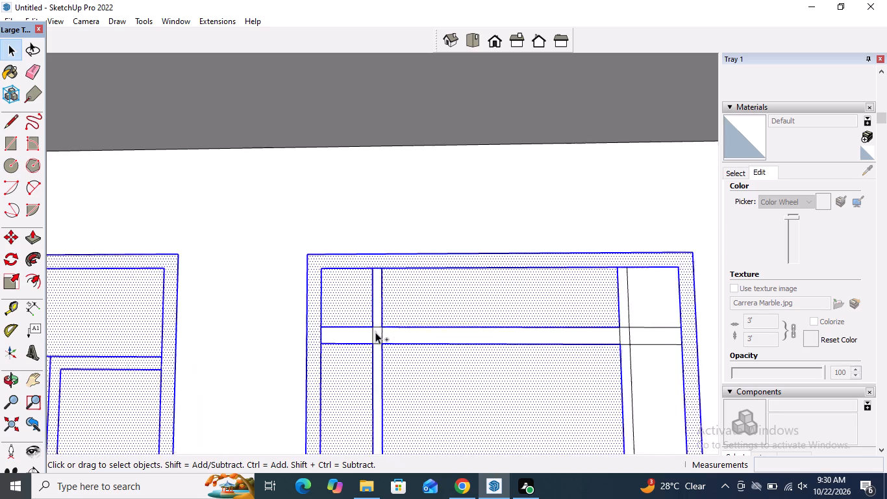
scroll(375, 332, "up", 6, "ctrl")
double_click(380, 303, "ctrl")
double_click(357, 341, "ctrl")
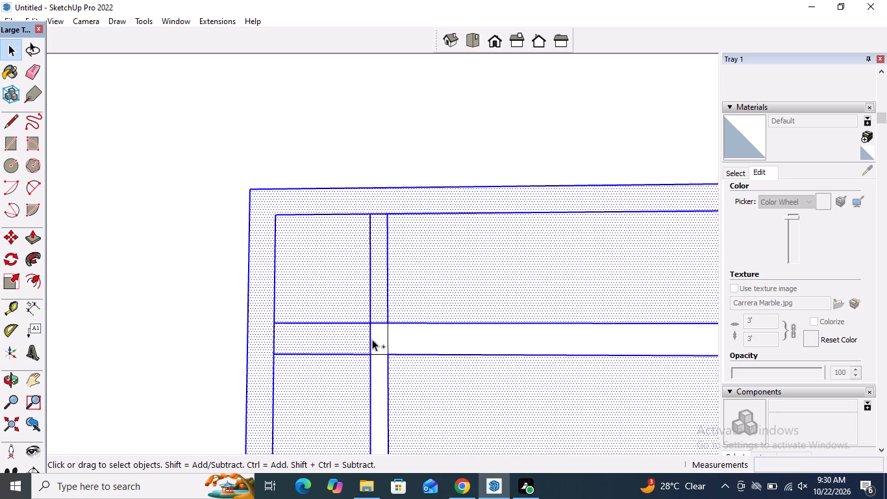
double_click(377, 336, "ctrl")
double_click(381, 369, "ctrl")
double_click(406, 342, "ctrl")
scroll(333, 330, "down", 10, "ctrl")
Add the window's two right panes, right mullion segments, its crossing, and the bar's right segment to the selection.
scroll(607, 278, "up", 7, "ctrl")
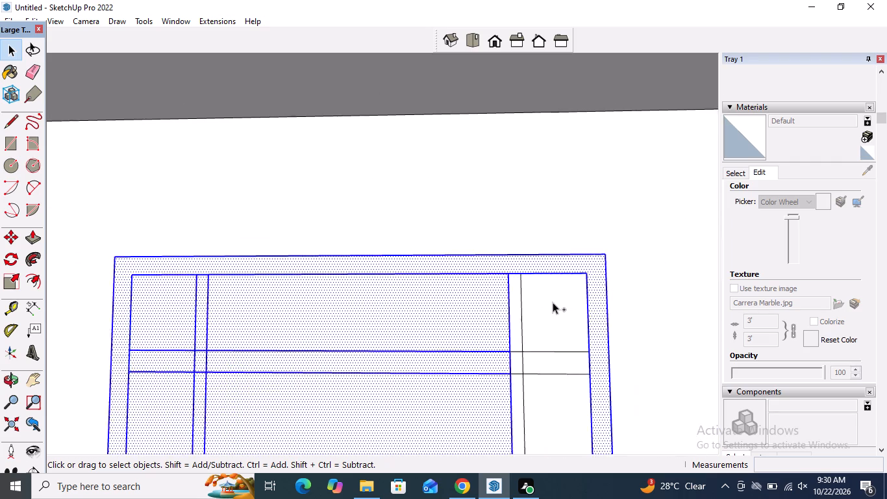
scroll(553, 302, "up", 2, "ctrl")
double_click(553, 302, "ctrl")
scroll(525, 312, "up", 4, "ctrl")
double_click(481, 302, "ctrl")
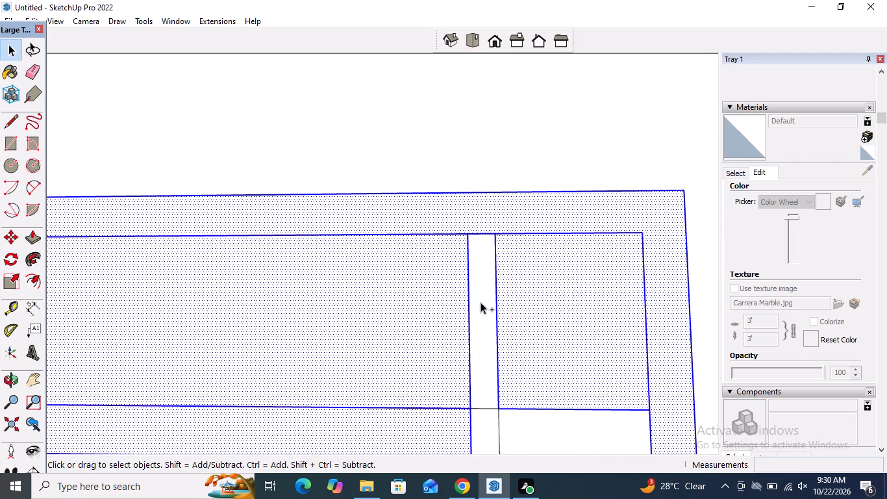
double_click(477, 415, "ctrl")
scroll(495, 324, "down", 5, "ctrl")
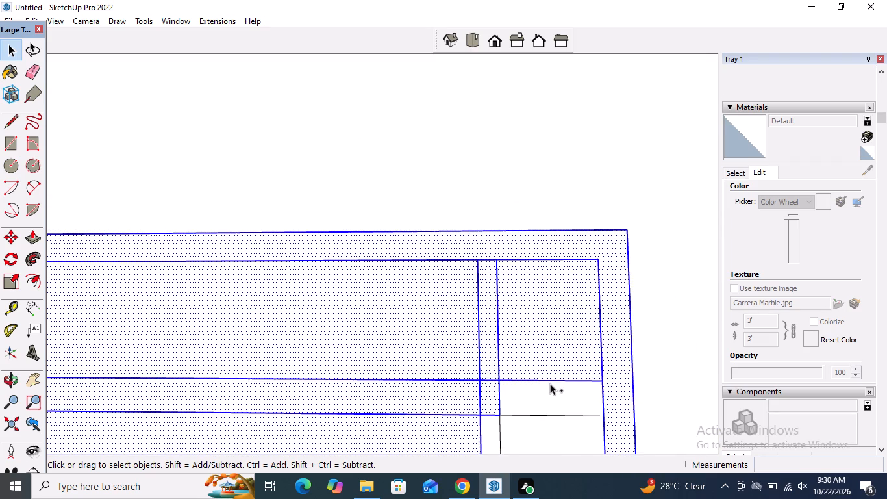
double_click(550, 383, "ctrl")
scroll(528, 257, "down", 11, "ctrl")
scroll(532, 355, "up", 9, "ctrl")
double_click(532, 347, "ctrl")
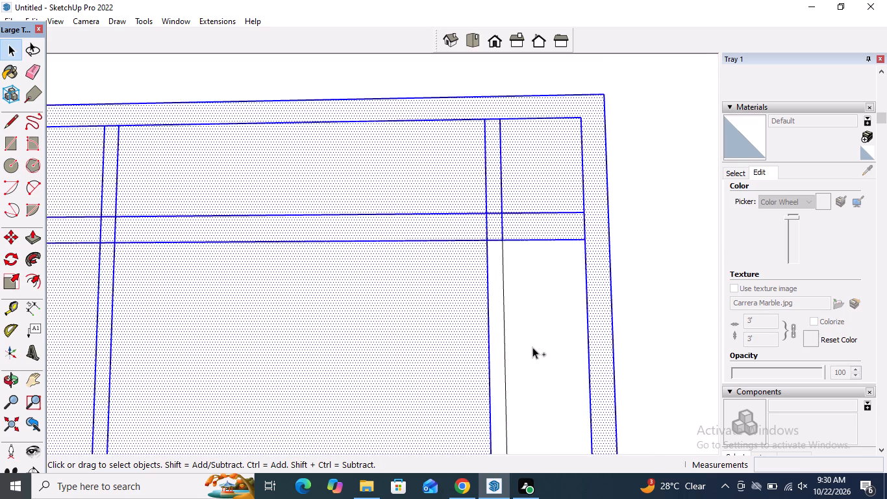
double_click(497, 346, "ctrl")
scroll(517, 227, "down", 16)
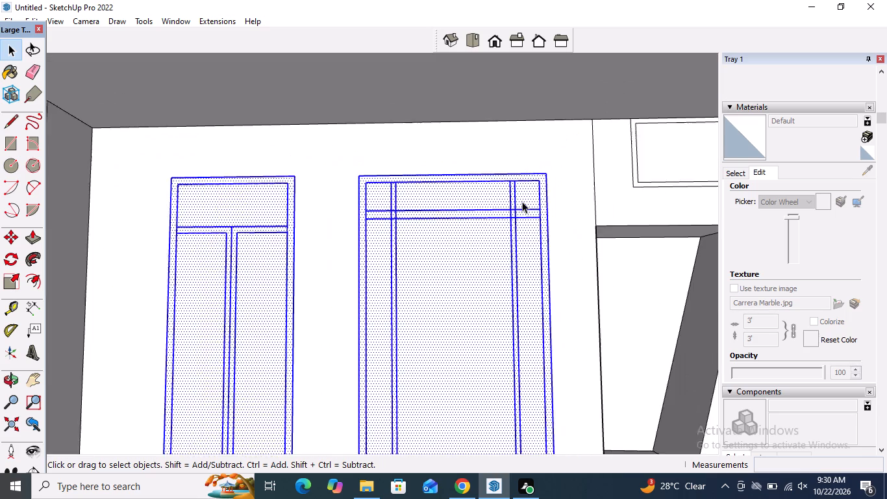
Copy the selected door and window from the window's lower outer corner up to the base of the balcony's back wall, then deselect them.
scroll(522, 201, "down", 6)
middle_click_drag(522, 206, 525, 256)
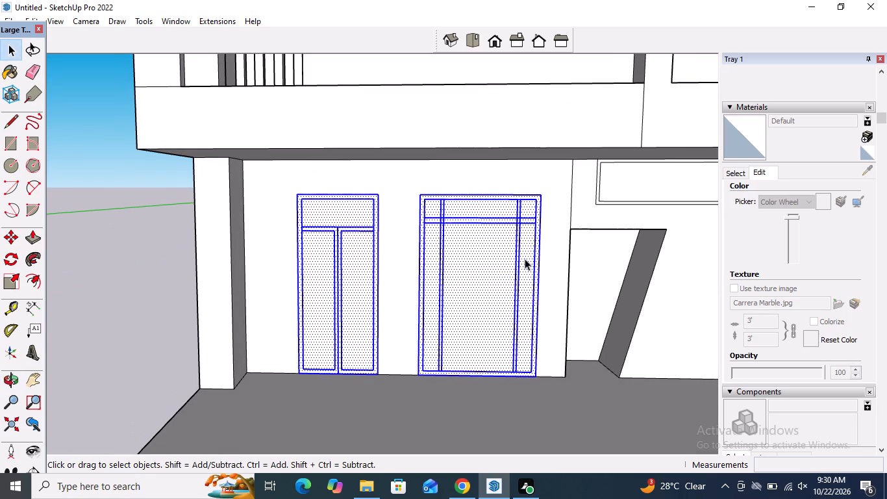
key("m")
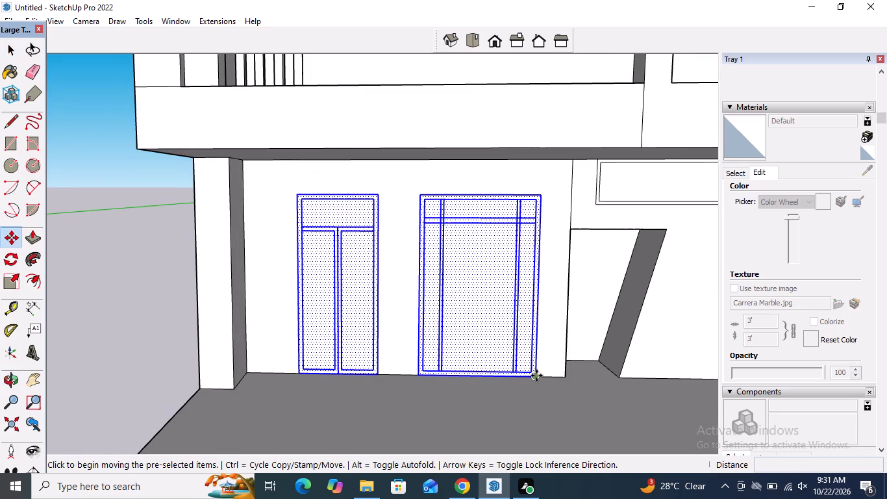
left_click(536, 376)
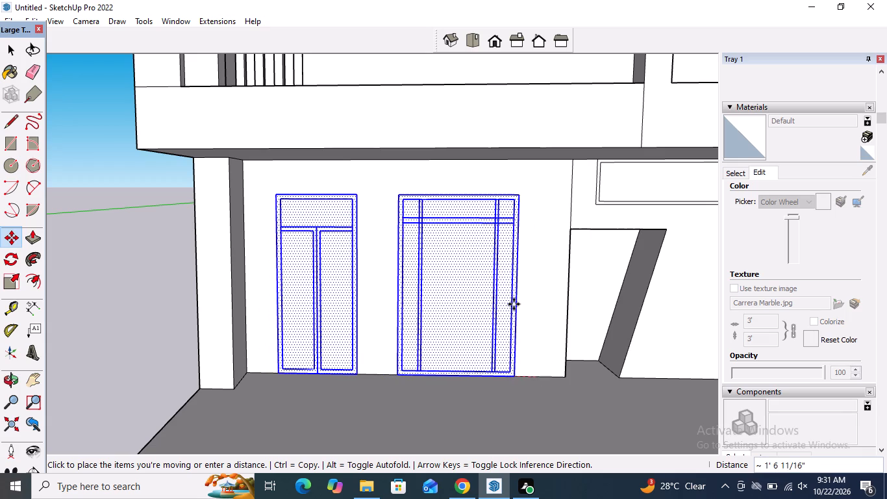
scroll(515, 357, "down", 10)
scroll(550, 212, "up", 6)
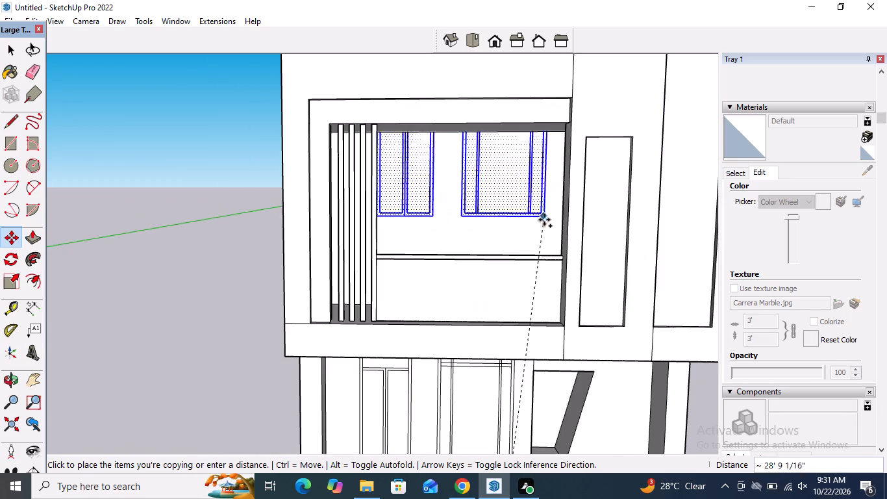
scroll(544, 220, "up", 4)
middle_click_drag(542, 242, 542, 411)
scroll(507, 343, "up", 1)
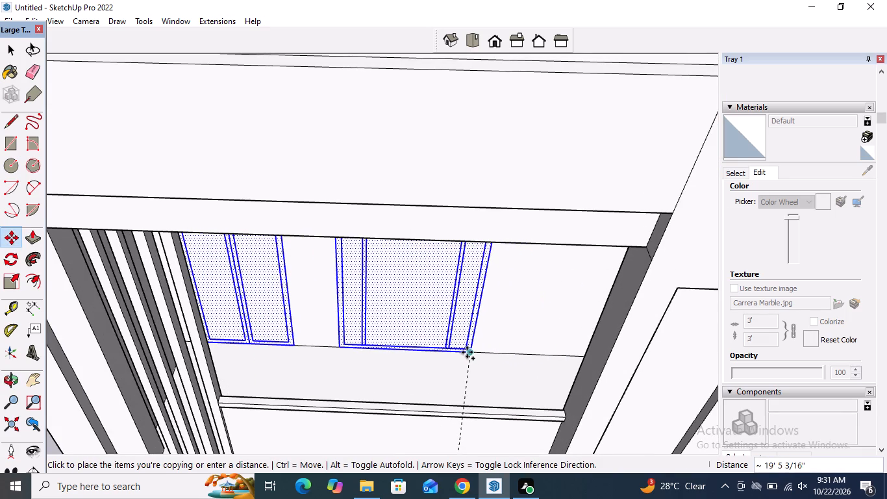
left_click(468, 350)
key("space")
scroll(477, 280, "down", 5)
middle_click_drag(469, 303, 492, 173)
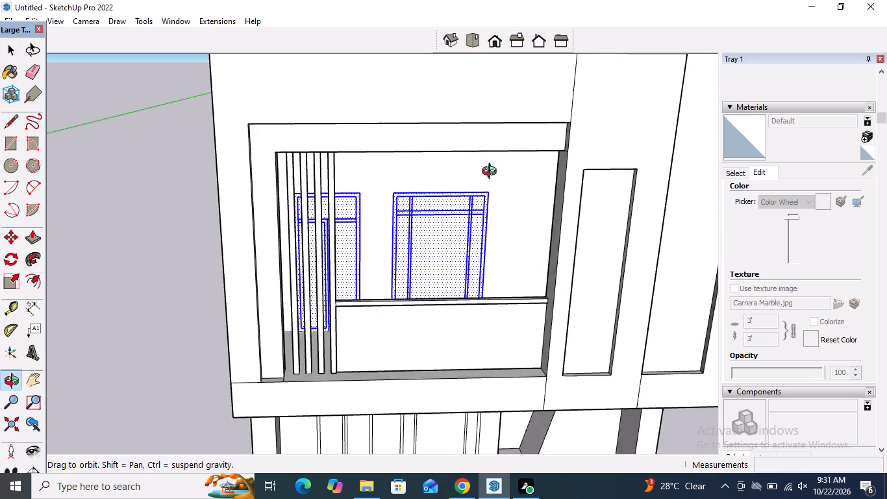
middle_click_drag(492, 173, 484, 161)
scroll(481, 166, "down", 8)
left_click_drag(314, 253, 324, 253)
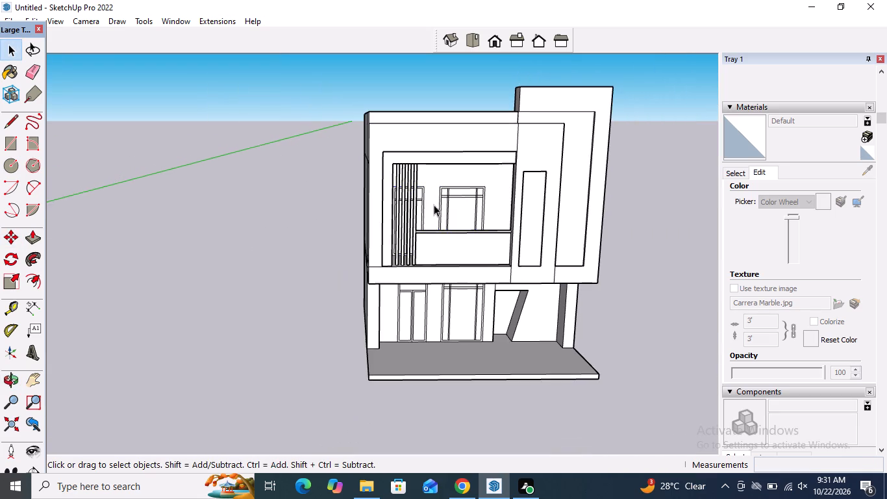
Examine the copied balcony door and window, the ground-floor openings and the whole front facade from several angles.
scroll(434, 203, "up", 4)
middle_click_drag(451, 212, 375, 160)
scroll(509, 169, "up", 3)
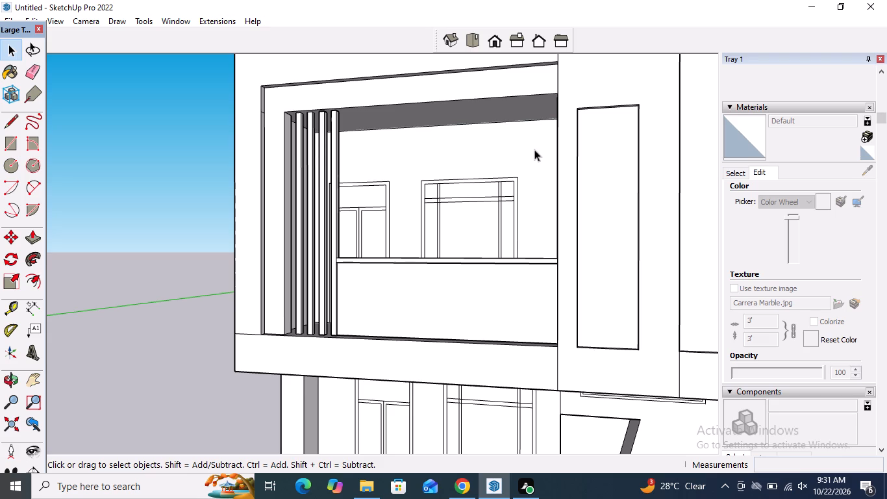
scroll(516, 233, "down", 11)
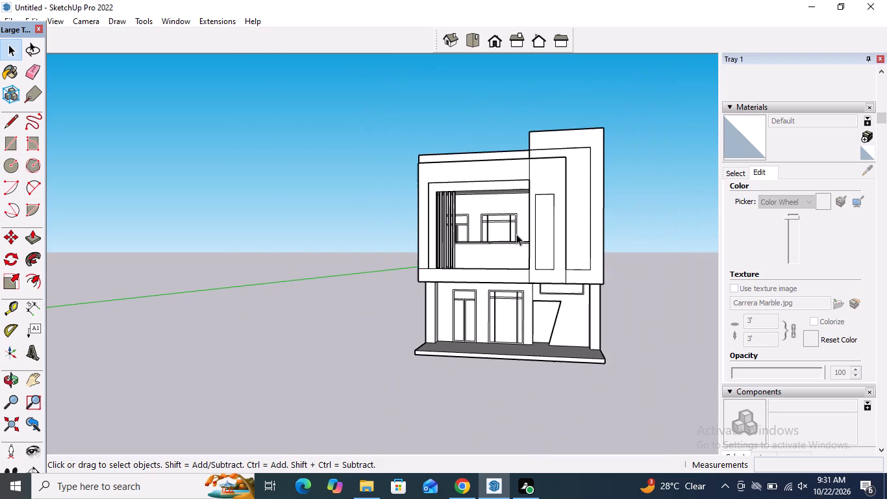
middle_click_drag(516, 234, 585, 238)
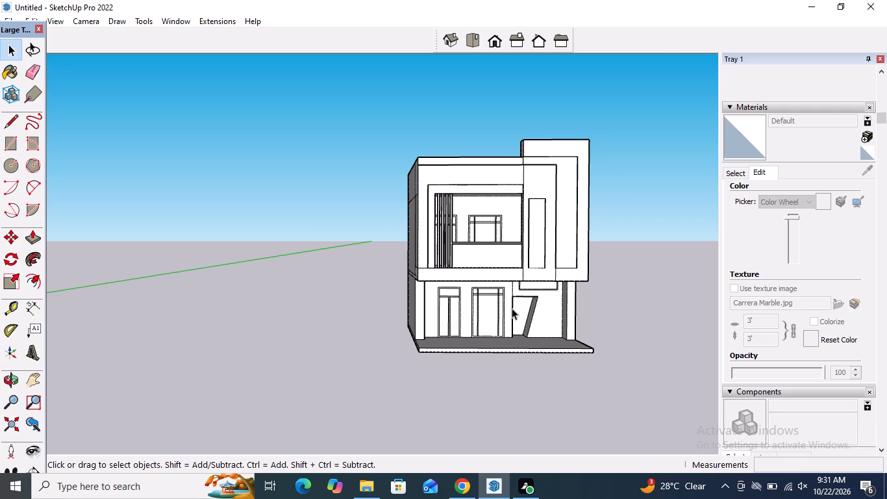
scroll(514, 308, "up", 10)
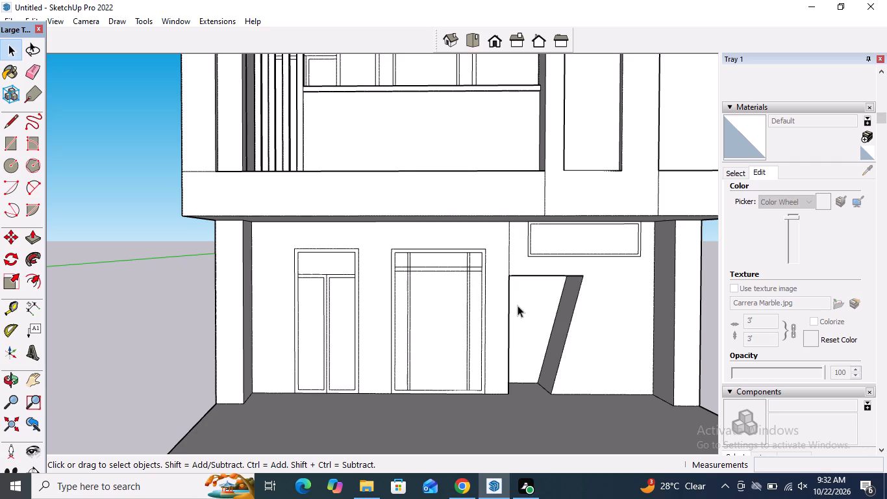
scroll(512, 313, "down", 5)
scroll(509, 315, "up", 9)
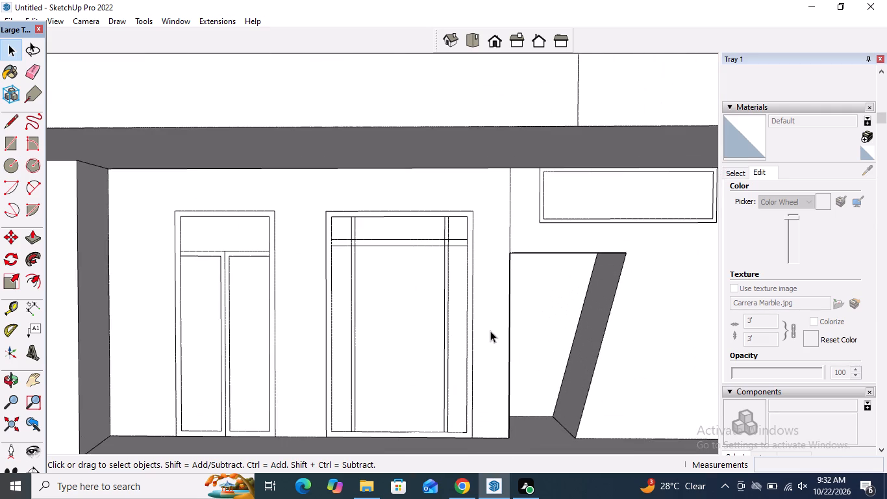
middle_click_drag(479, 344, 440, 396)
scroll(451, 347, "down", 11)
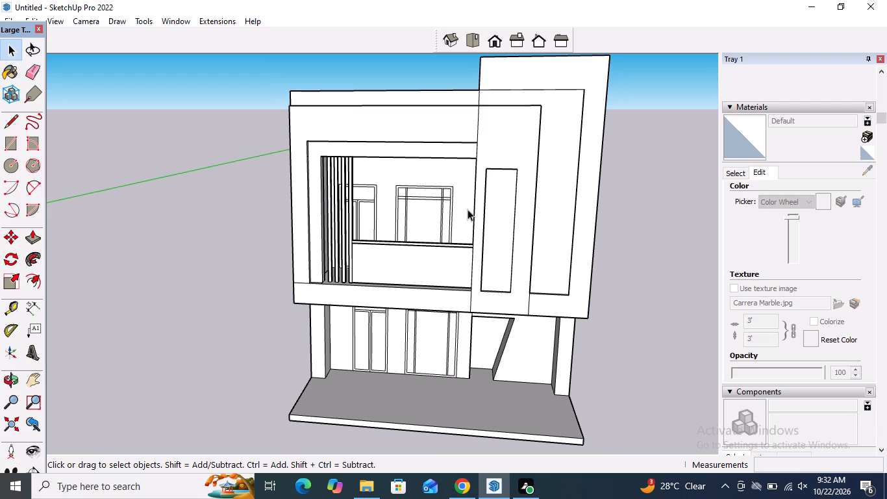
scroll(487, 242, "down", 2)
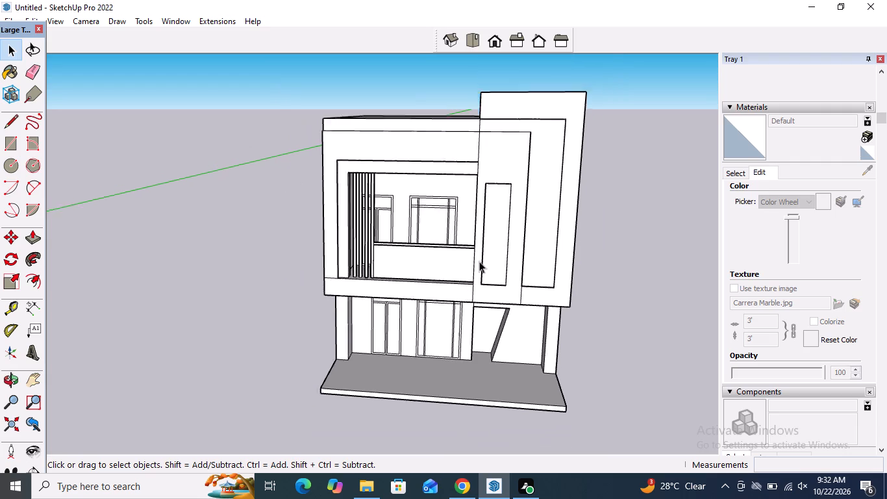
scroll(479, 261, "down", 2)
middle_click_drag(480, 260, 505, 255)
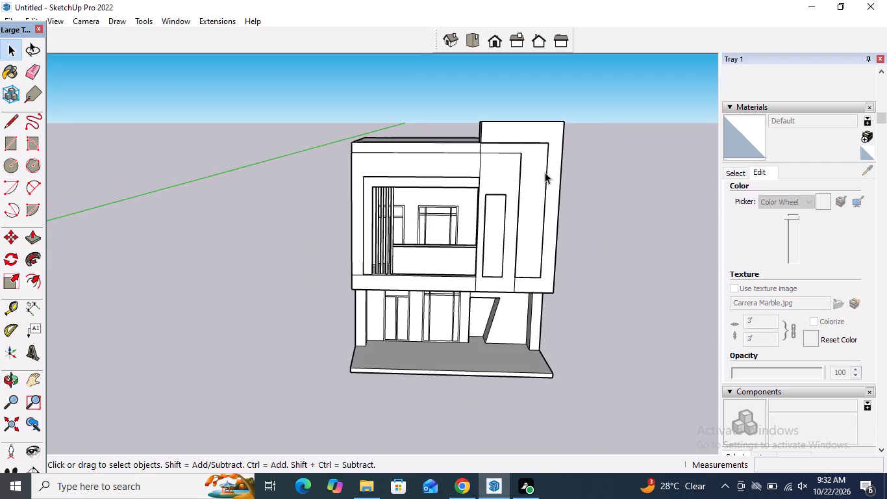
Draw a vertical line about 3' 2" long from the narrow upper panel's lower-left corner down to the upper facade's bottom edge.
scroll(551, 118, "up", 4)
middle_click_drag(540, 151, 534, 122)
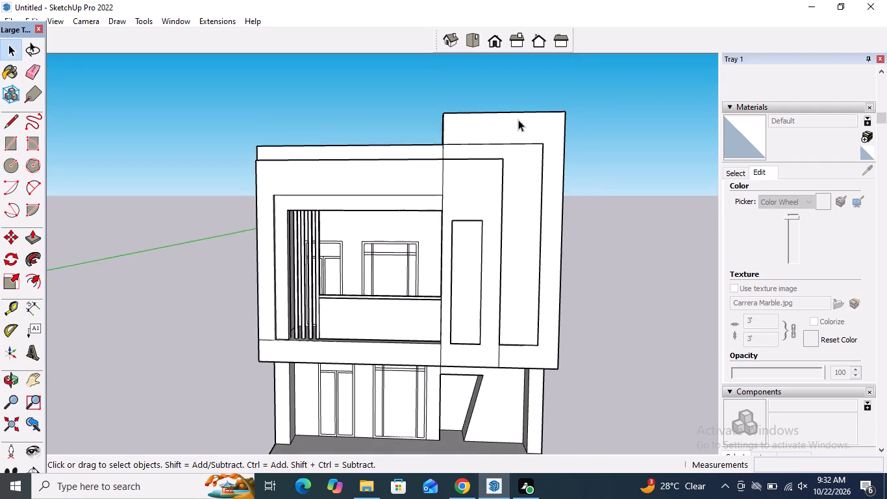
scroll(508, 138, "up", 4)
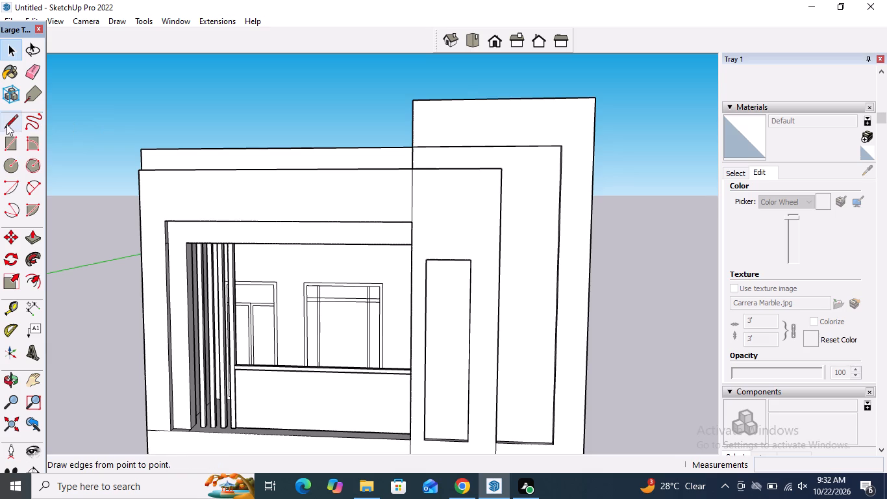
left_click(6, 123)
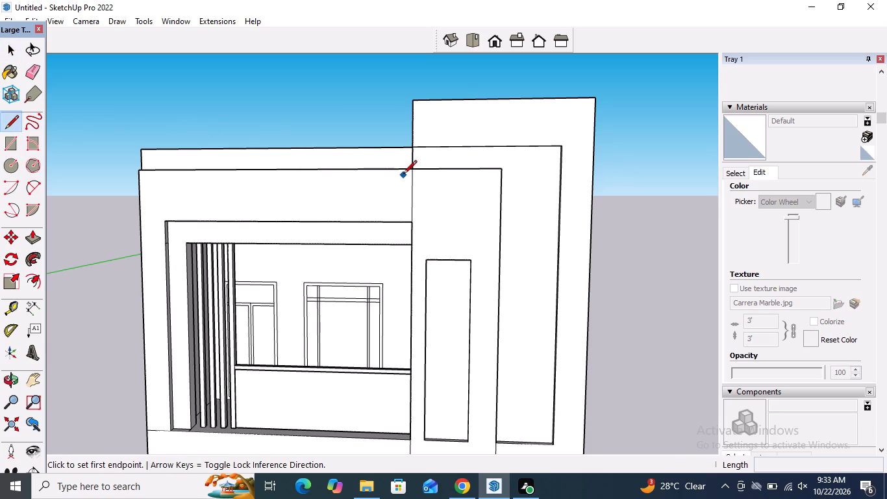
scroll(405, 173, "down", 2)
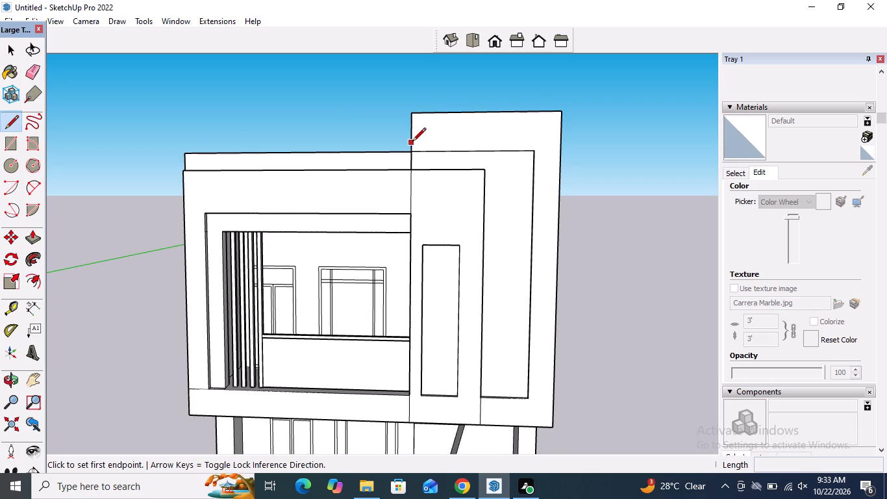
scroll(412, 142, "down", 1)
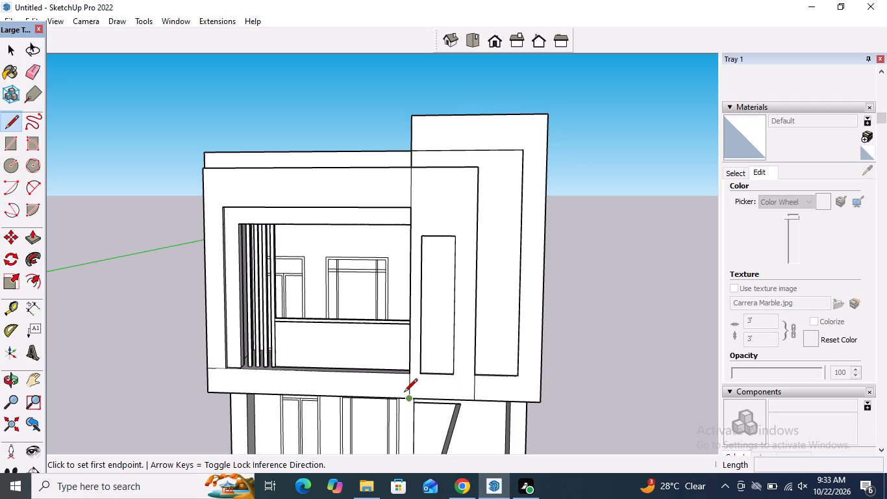
left_click(419, 373)
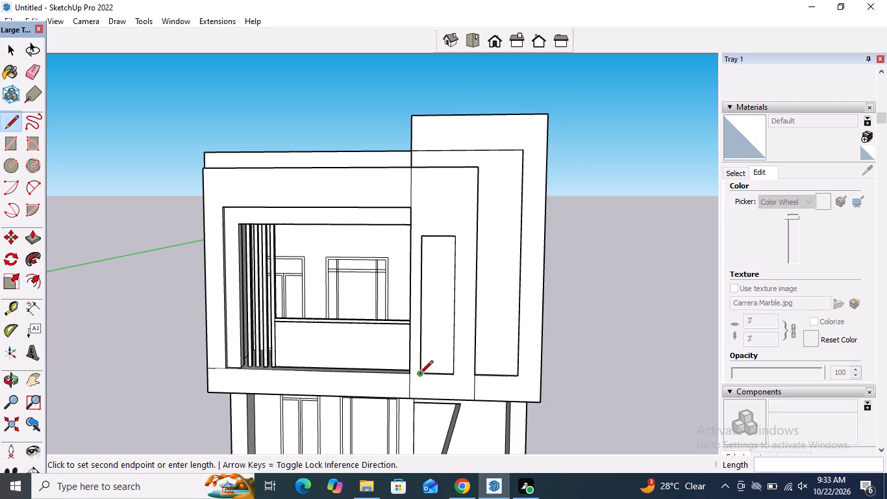
left_click(420, 395)
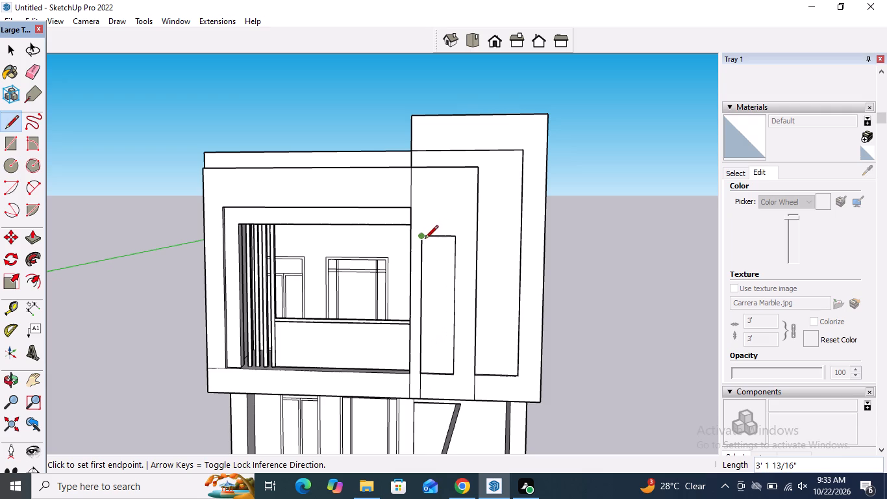
Outline the tall facade from the narrow panel's upper-left corner: about 12' 7" up, 11' 10" across and 2' 8" down to the existing outline's corner.
left_click(423, 235)
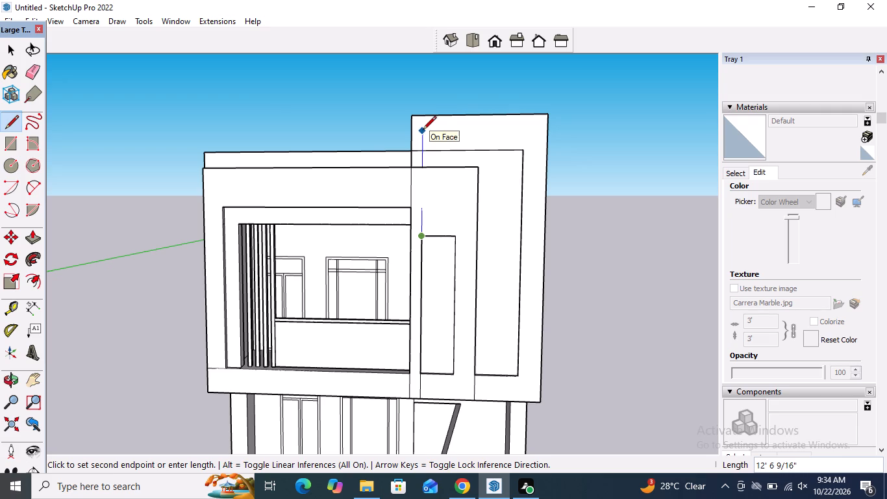
left_click(423, 128)
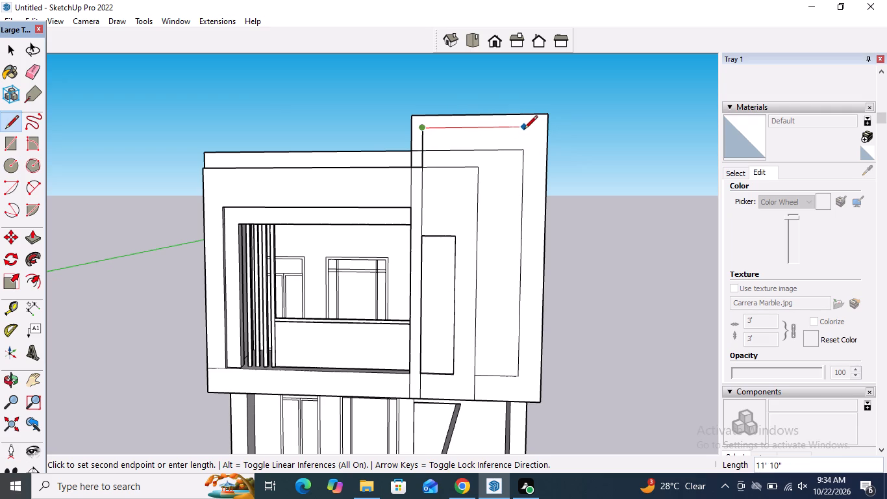
scroll(524, 130, "up", 4)
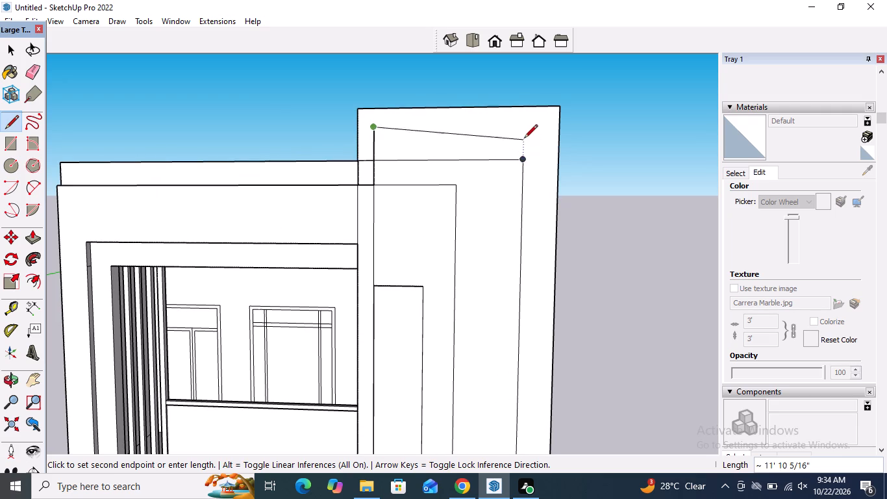
left_click(523, 125)
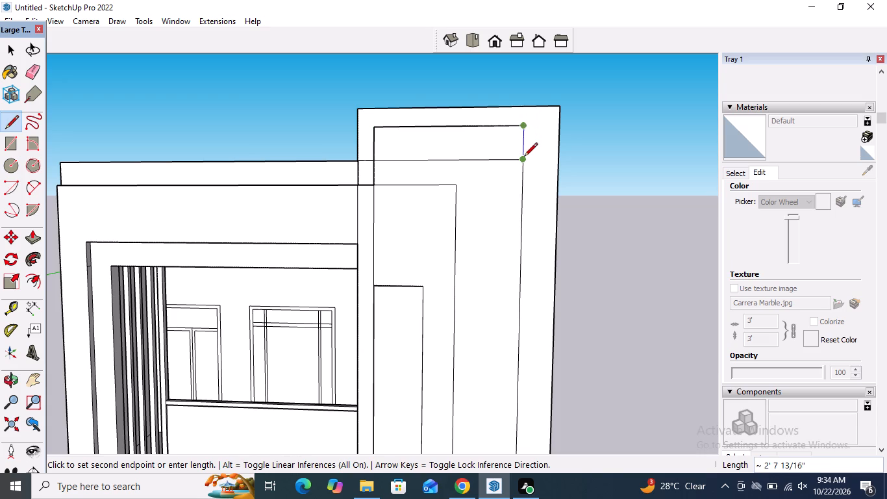
left_click(523, 157)
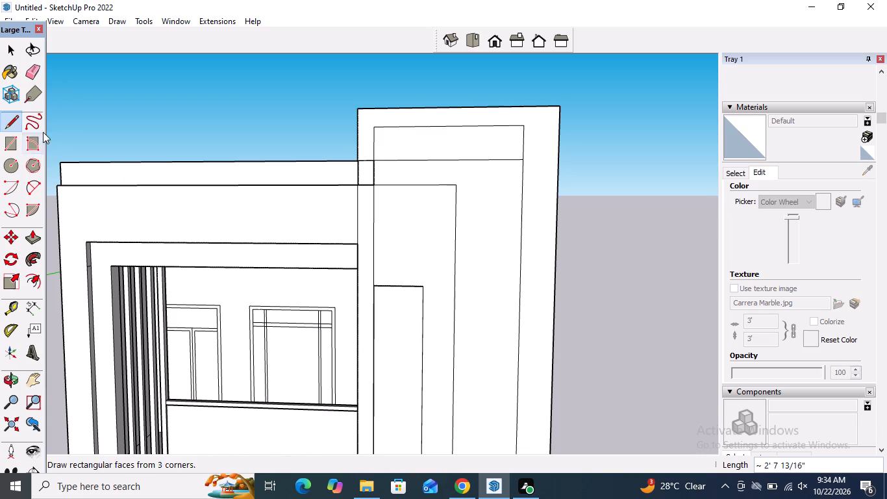
Erase the horizontal edge crossing the upper part of the tall facade's new outline.
left_click(38, 78)
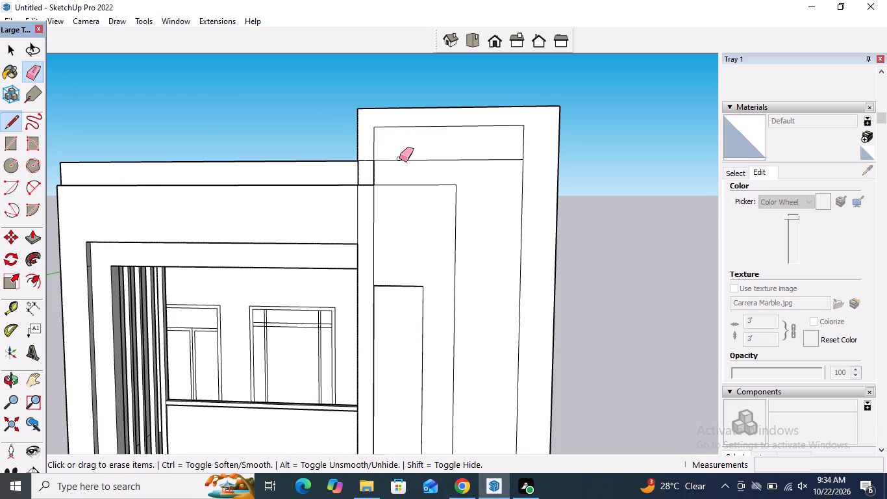
left_click(399, 161)
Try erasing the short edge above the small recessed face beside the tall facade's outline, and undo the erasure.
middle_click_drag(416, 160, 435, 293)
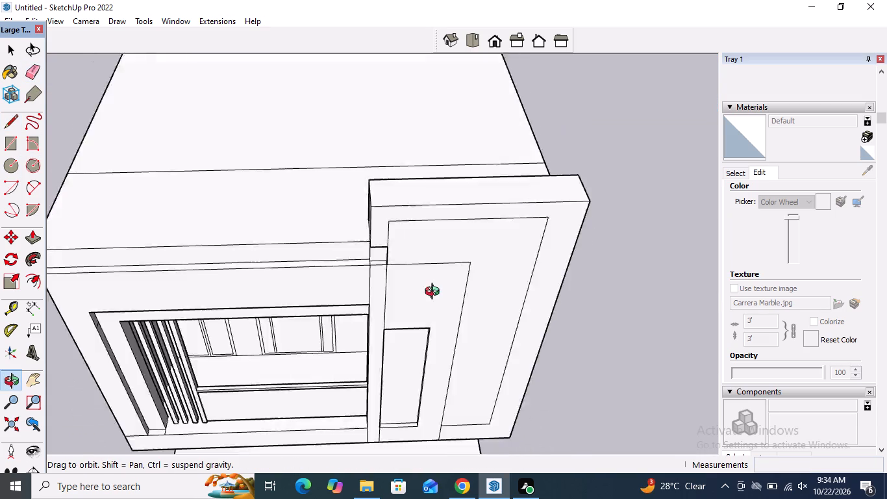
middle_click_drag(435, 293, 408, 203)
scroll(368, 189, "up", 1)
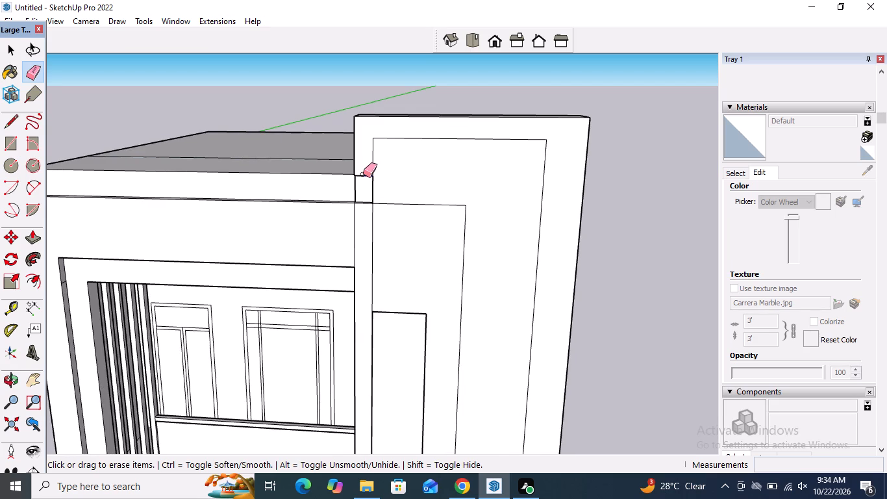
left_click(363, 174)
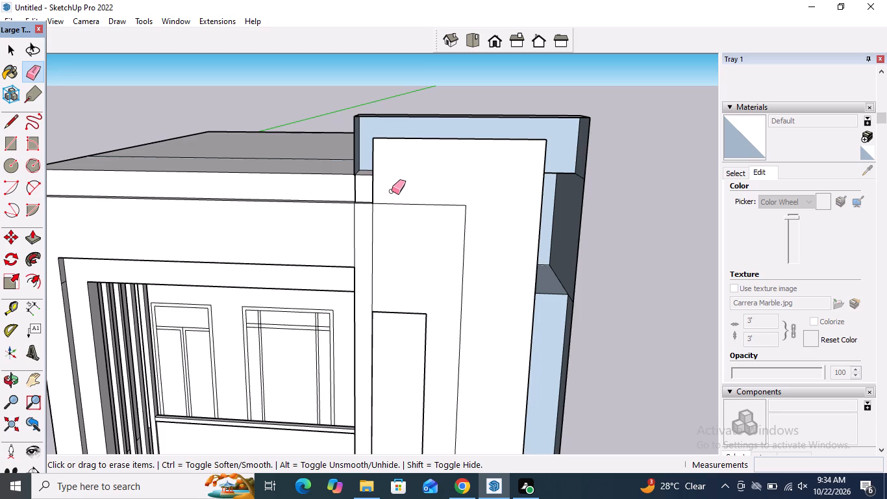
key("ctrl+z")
Push/Pull the small recessed face beside the tall outline outward 5 7/16", flush with the tall facade's front.
scroll(367, 175, "up", 8)
middle_click_drag(369, 181, 461, 279)
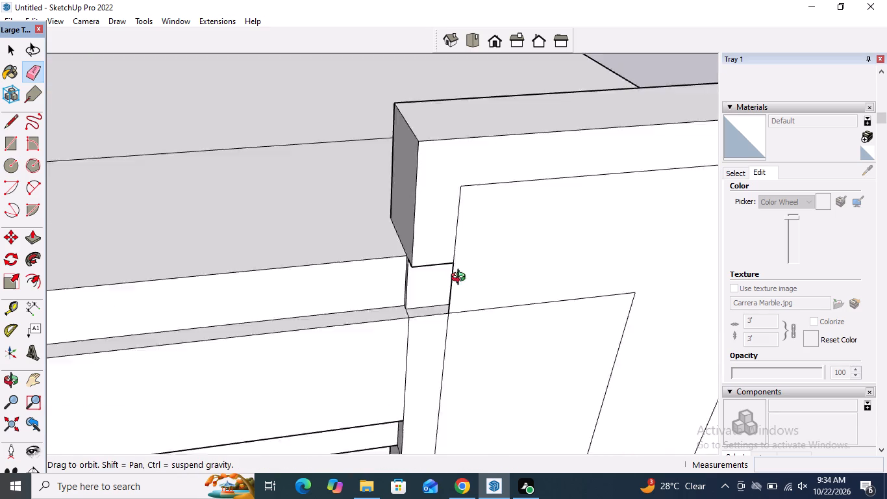
middle_click_drag(461, 279, 621, 314)
scroll(515, 227, "up", 3)
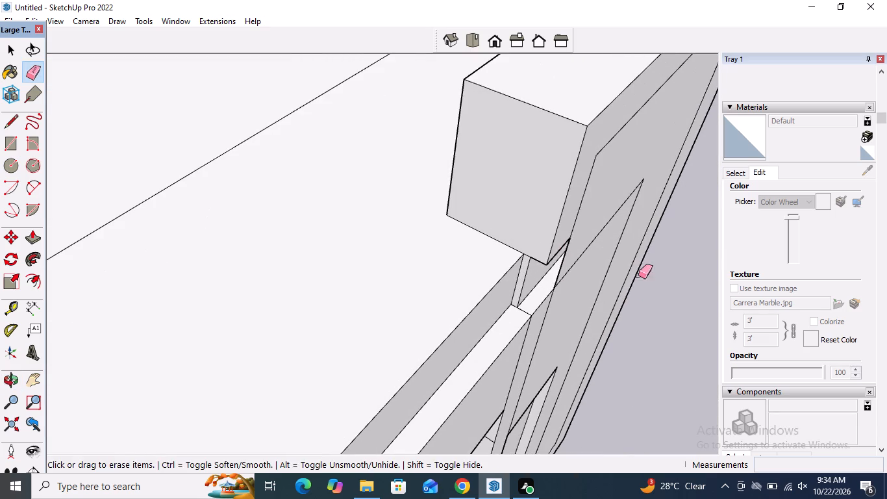
middle_click_drag(624, 261, 523, 248)
scroll(416, 254, "up", 3)
scroll(394, 235, "down", 4)
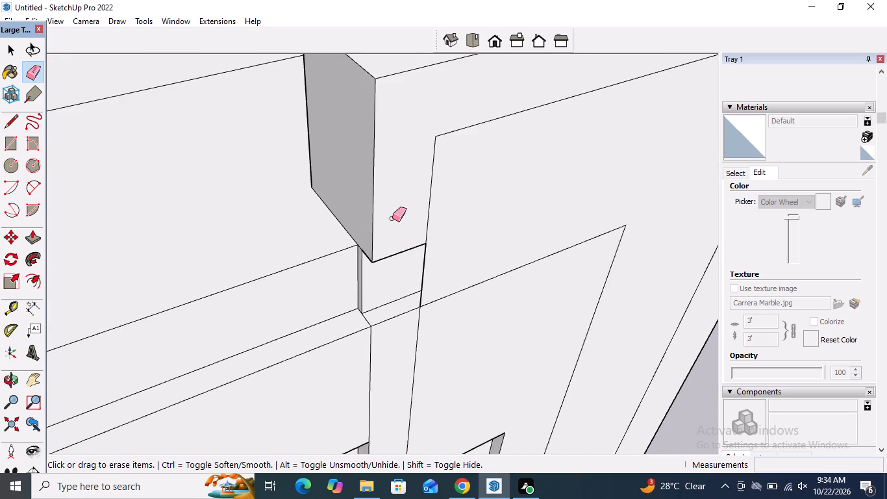
middle_click_drag(416, 234, 400, 104)
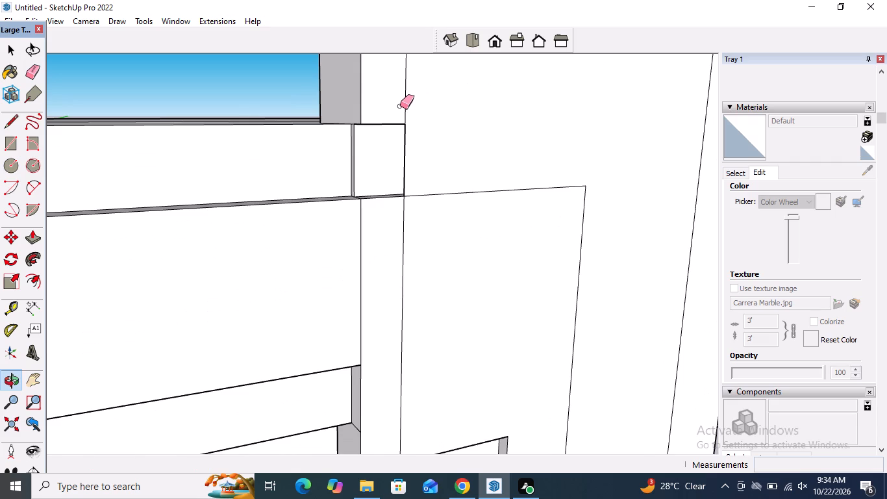
middle_click_drag(370, 96, 319, 103)
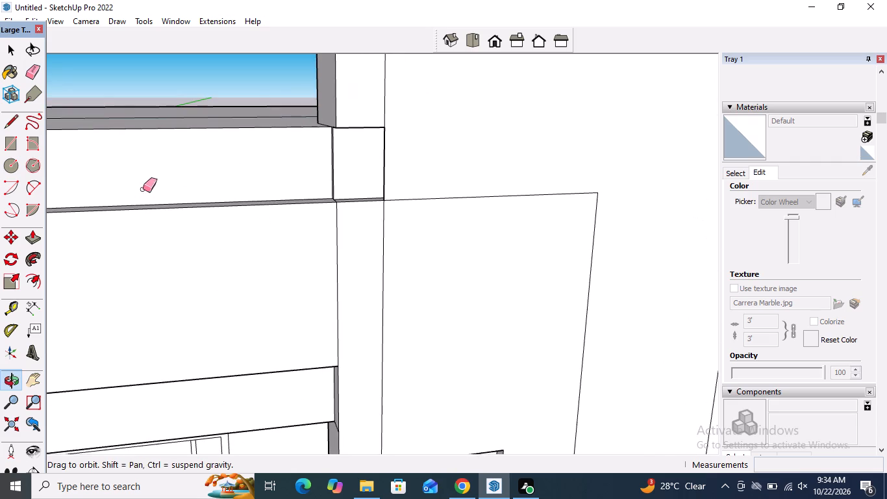
left_click(41, 238)
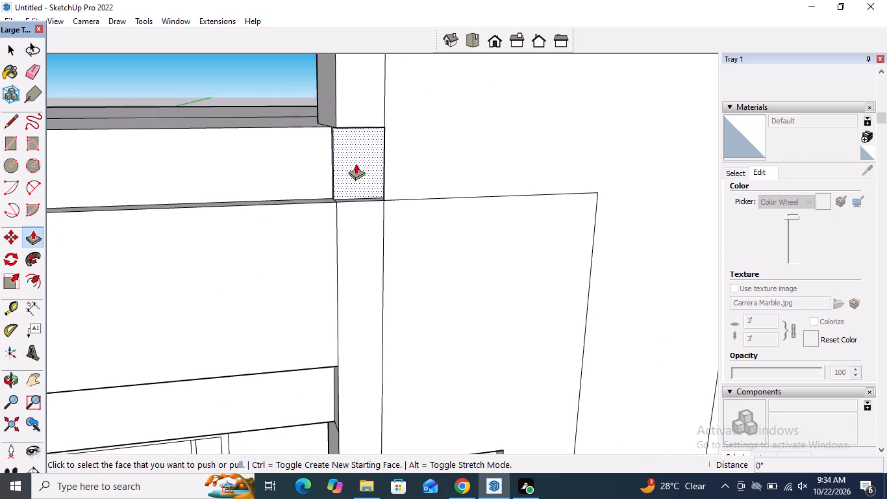
left_click(356, 162)
left_click(364, 107)
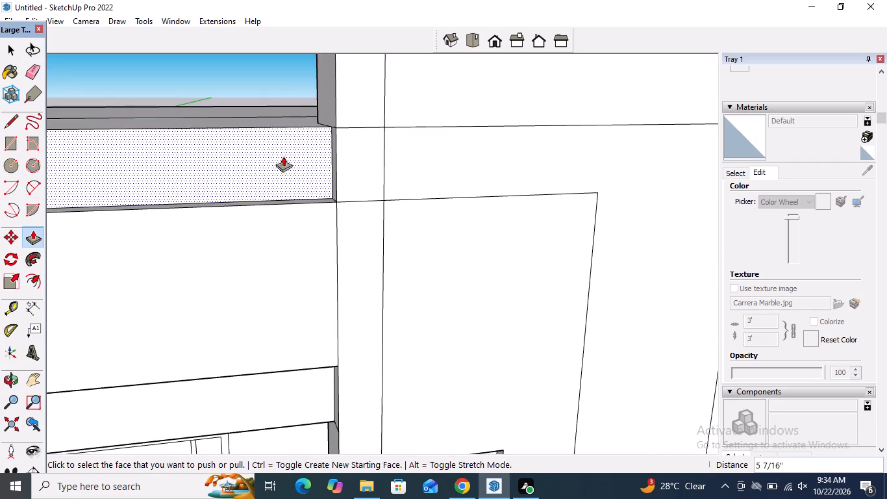
Erase the two short horizontal edges crossing the tall facade's narrow border strip next to the balcony block.
left_click(27, 74)
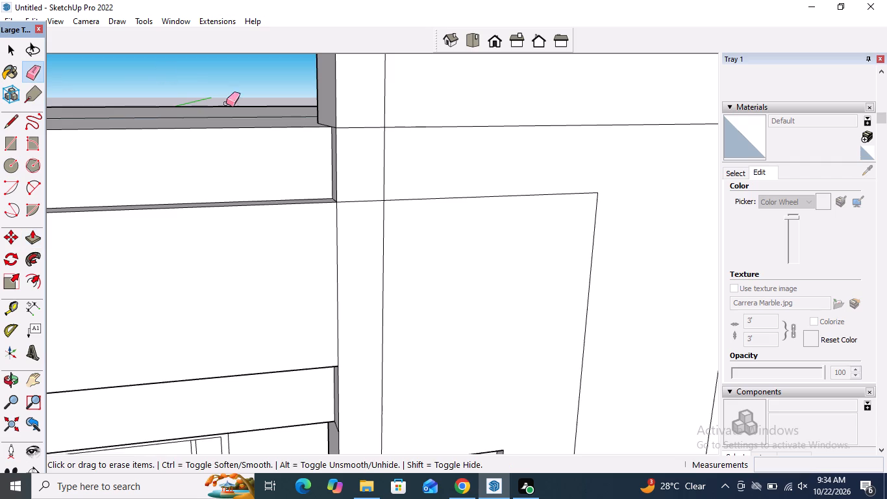
left_click(365, 127)
scroll(360, 152, "down", 4)
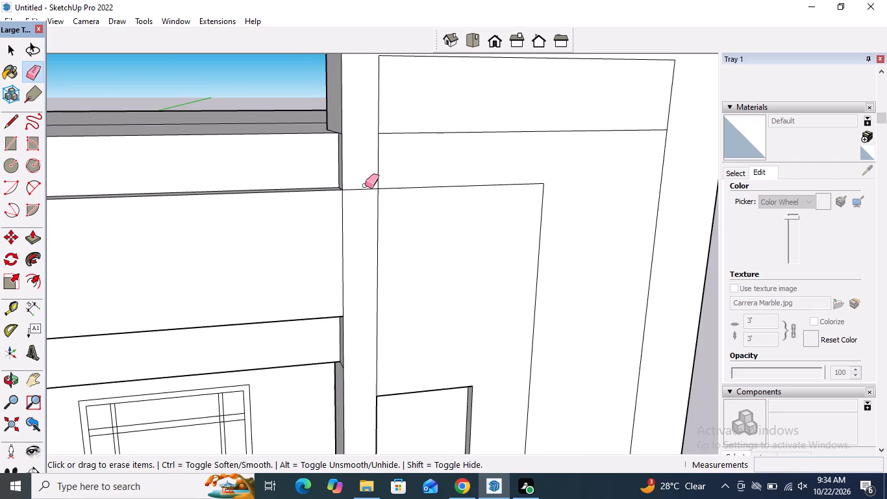
left_click(365, 185)
Delete the upper horizontal line spanning the inside of the tall facade's large outline.
scroll(349, 153, "down", 9)
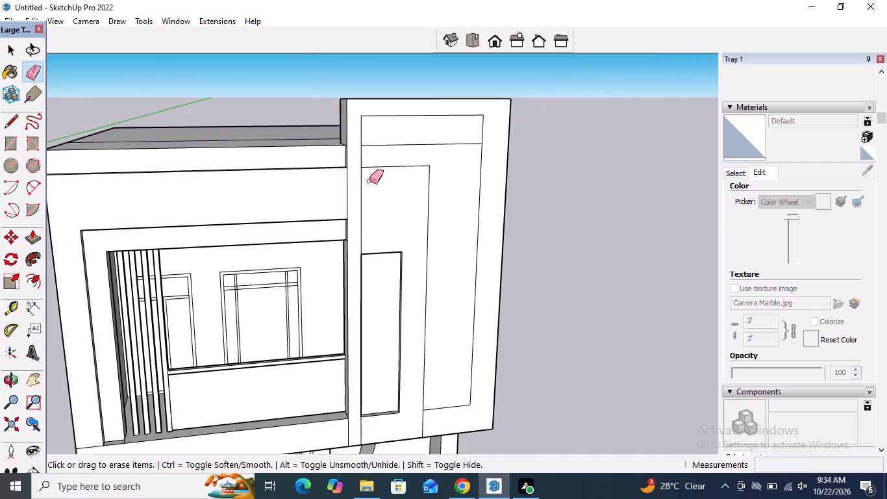
middle_click_drag(364, 177, 279, 175)
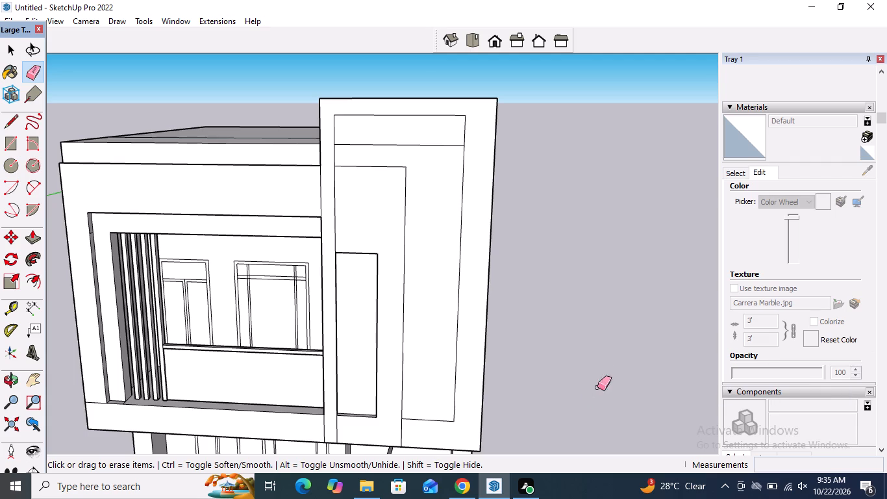
scroll(504, 297, "down", 4)
key("space")
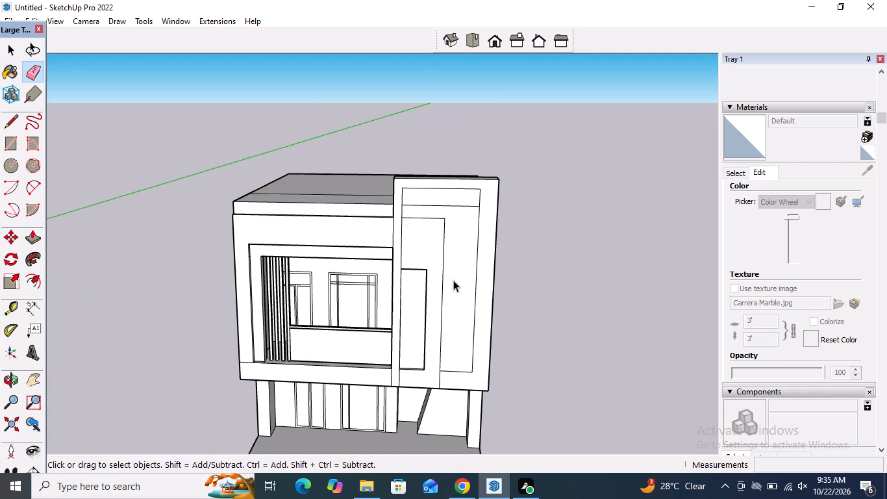
middle_click_drag(453, 276, 459, 253)
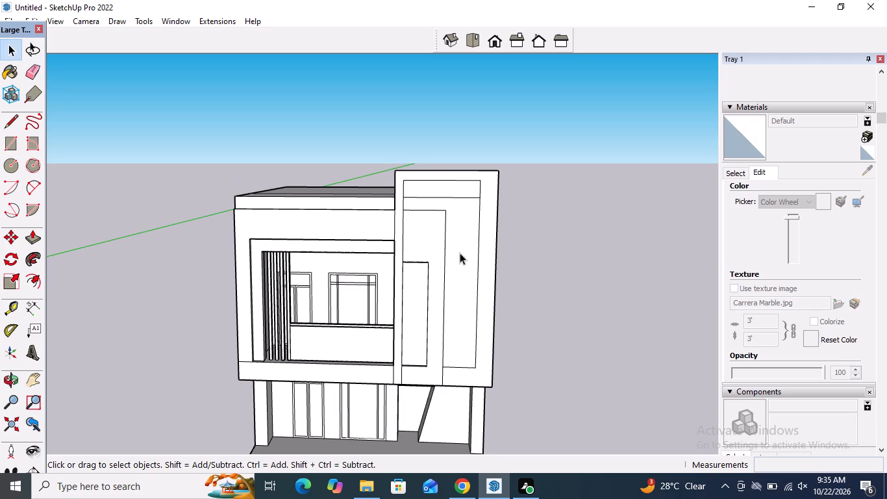
left_click(437, 197)
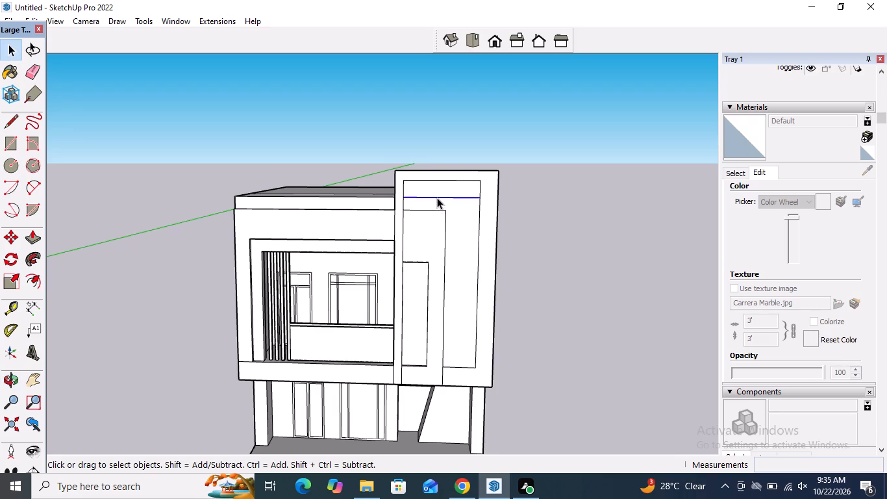
key("Delete")
Draw a vertical line from the large outline's top edge down to the top edge of the smaller outline inside it.
middle_click_drag(535, 218, 360, 198)
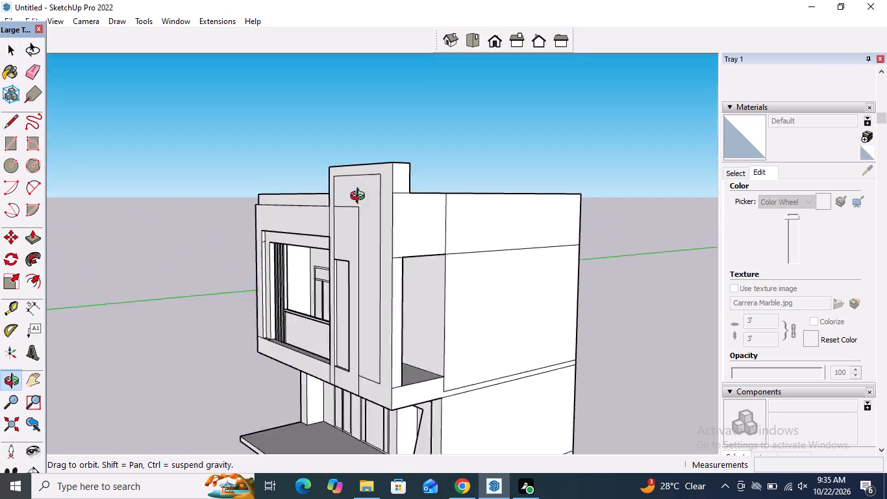
middle_click_drag(360, 198, 403, 191)
middle_click_drag(403, 191, 449, 205)
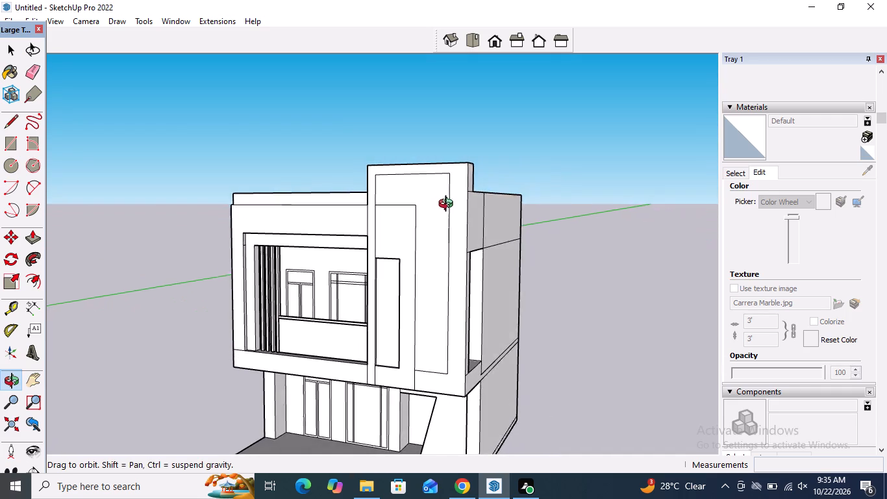
middle_click_drag(449, 205, 519, 212)
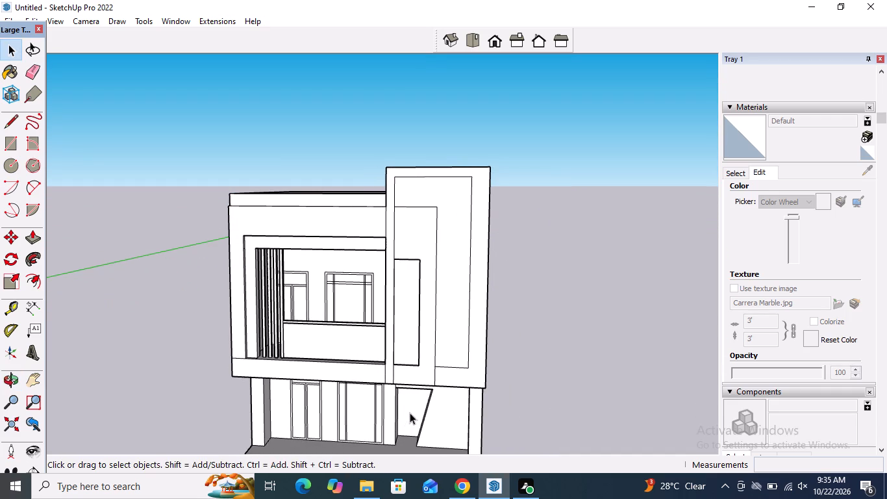
left_click(10, 127)
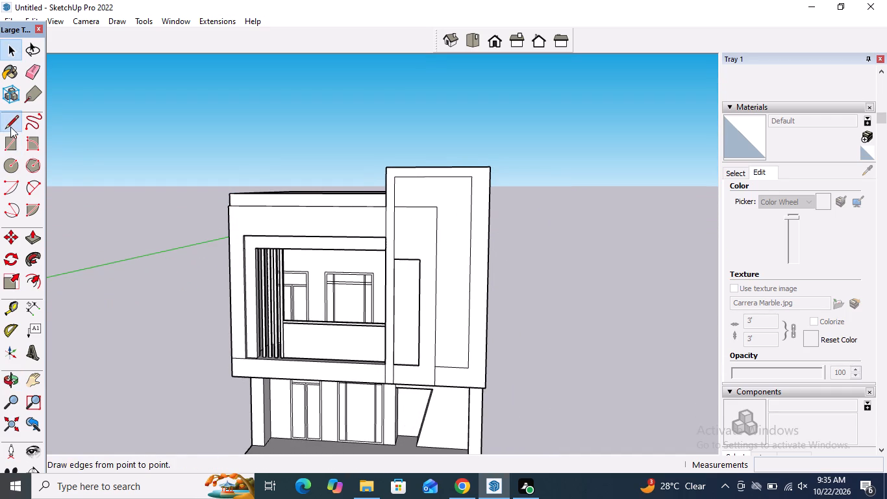
middle_click_drag(498, 222, 540, 222)
scroll(303, 171, "up", 4)
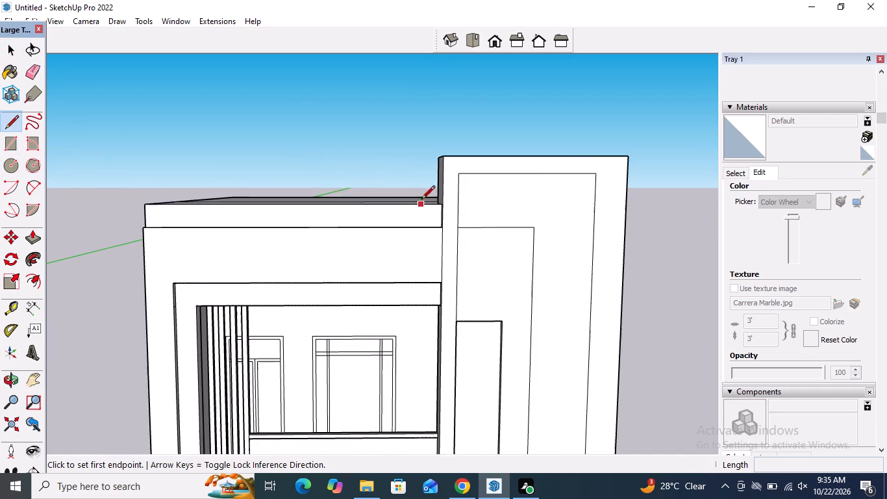
scroll(515, 188, "up", 2)
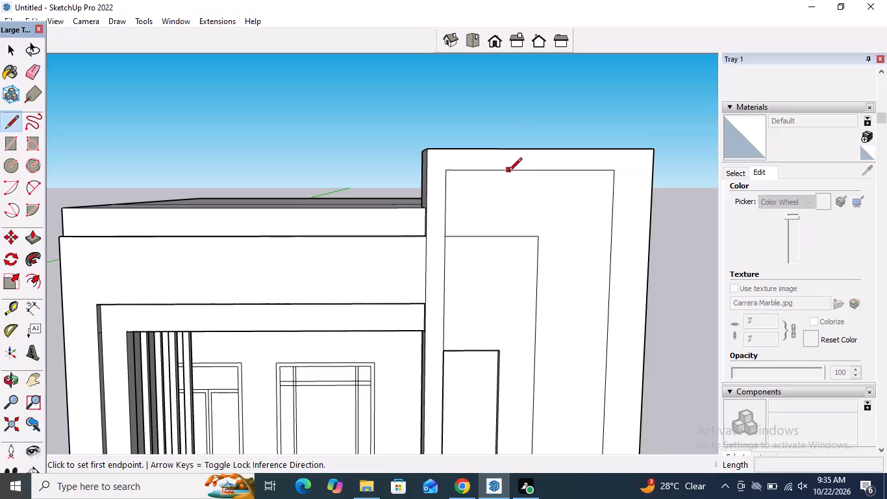
left_click(508, 172)
left_click(510, 237)
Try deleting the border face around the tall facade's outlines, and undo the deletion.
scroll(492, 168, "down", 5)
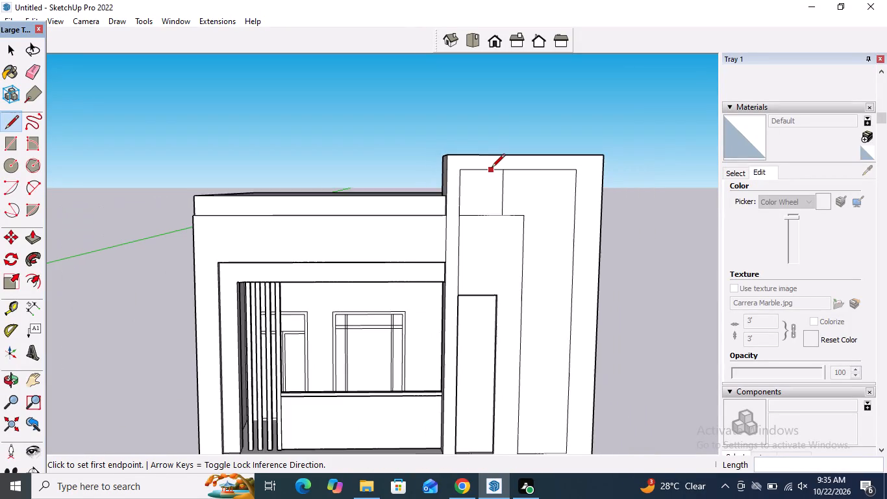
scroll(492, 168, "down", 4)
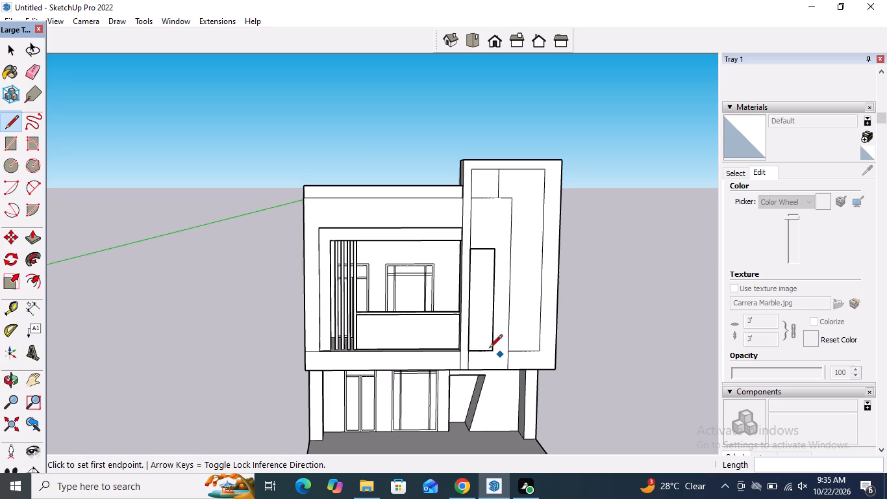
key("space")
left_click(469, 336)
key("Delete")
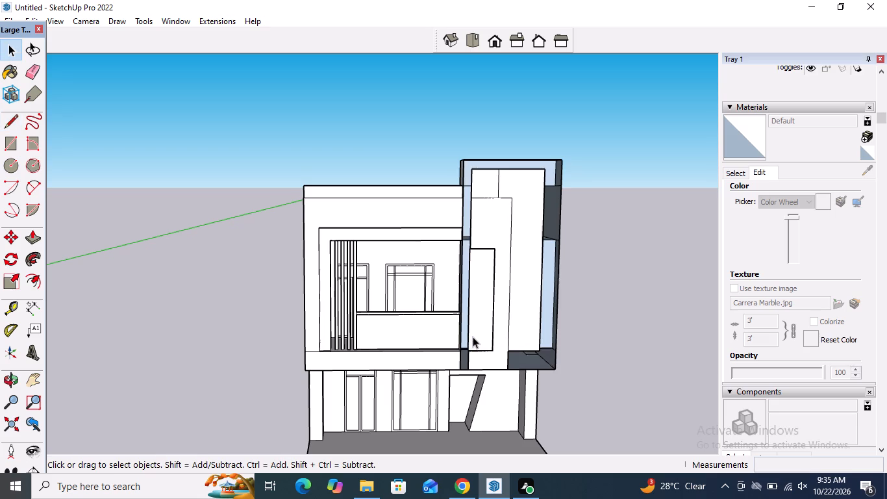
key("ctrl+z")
Push/Pull the recessed narrow panel face outward until it is flush with the surrounding face of the tall facade block.
middle_click_drag(473, 337, 251, 337)
scroll(442, 302, "up", 3)
scroll(388, 285, "up", 1)
middle_click_drag(388, 285, 386, 276)
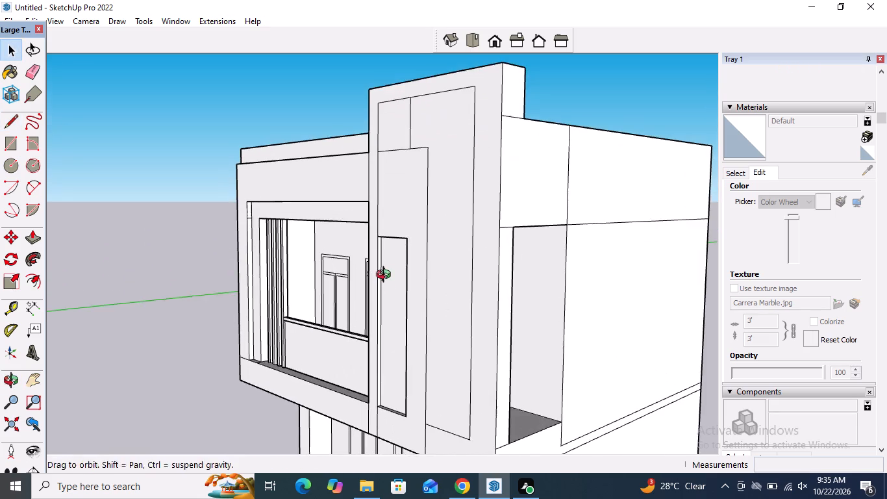
middle_click_drag(386, 276, 386, 268)
left_click(40, 234)
scroll(369, 264, "up", 1)
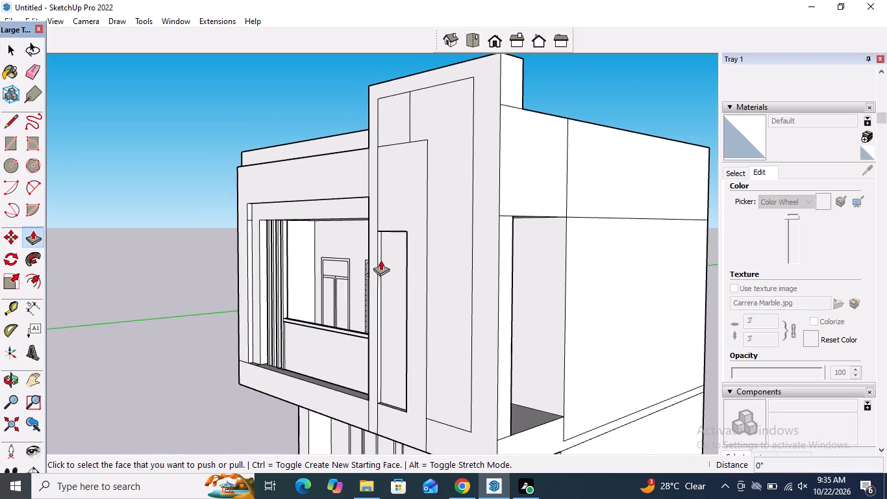
scroll(381, 260, "up", 9)
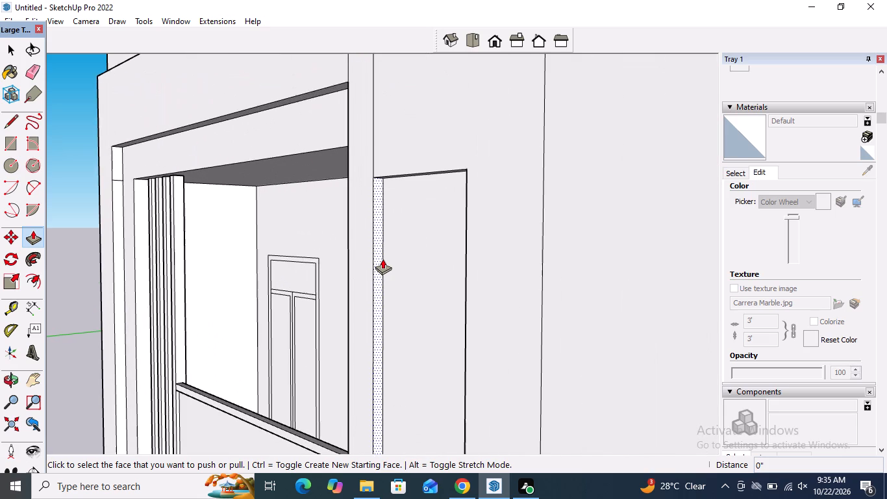
scroll(382, 264, "up", 1)
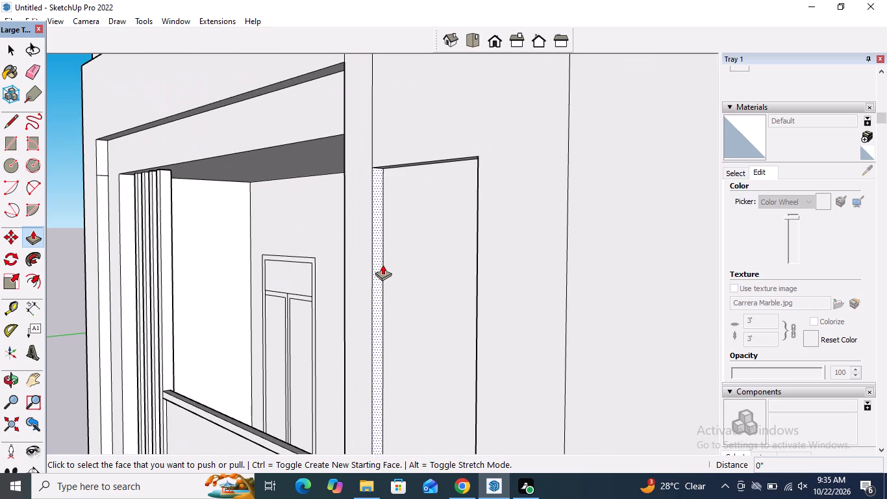
scroll(382, 264, "up", 2)
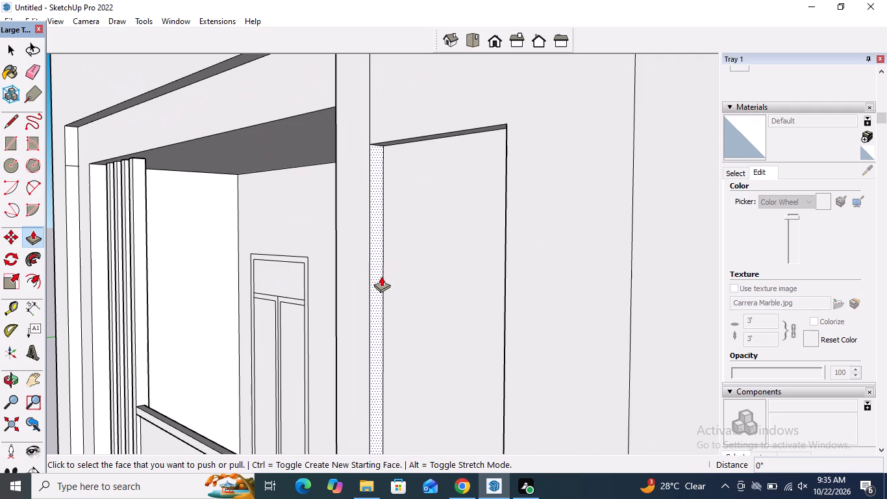
scroll(381, 283, "up", 2)
left_click_drag(419, 275, 413, 280)
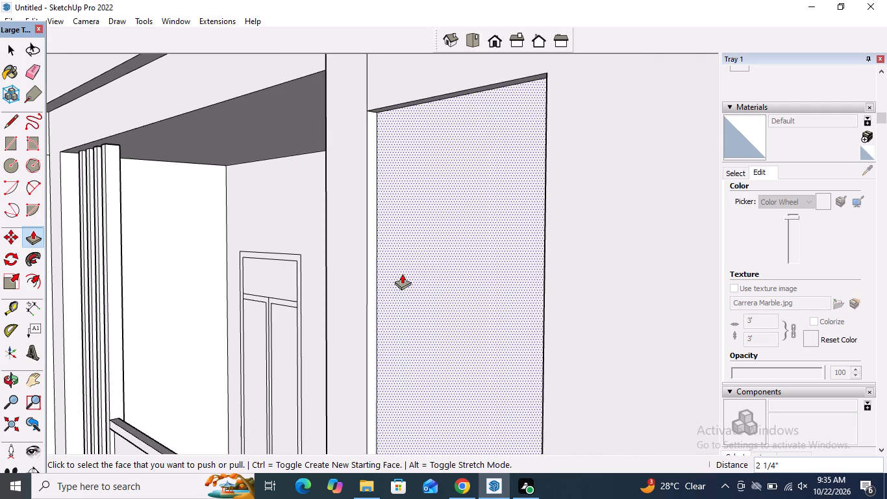
left_click(424, 264)
left_click(598, 235)
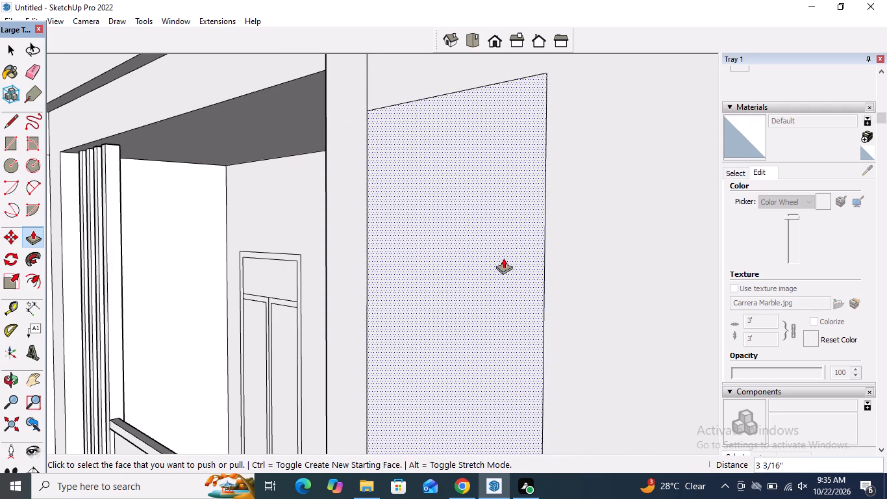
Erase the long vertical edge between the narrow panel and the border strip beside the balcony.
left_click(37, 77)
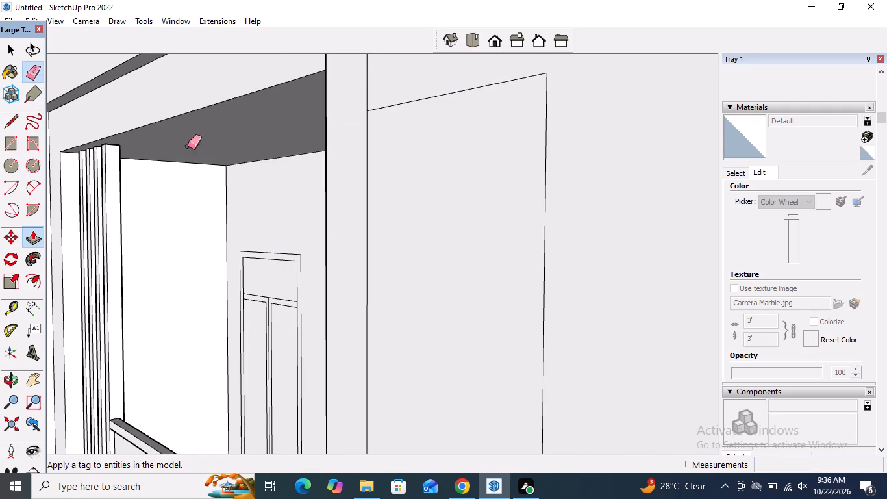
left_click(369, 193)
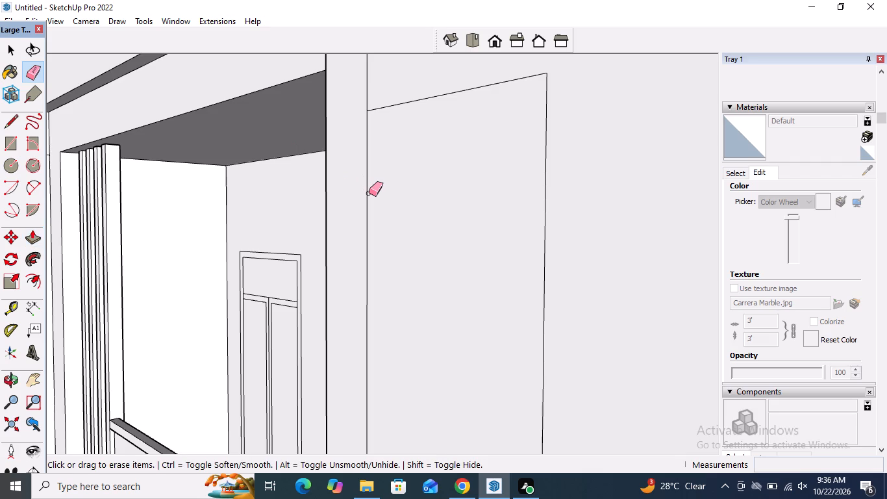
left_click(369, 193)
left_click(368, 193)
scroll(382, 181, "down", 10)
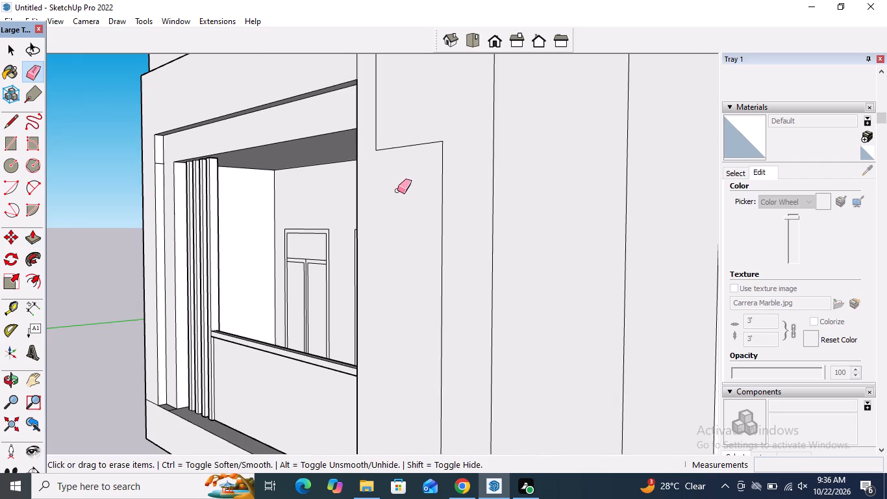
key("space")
Draw a vertical line about 17' long between the narrow panel's upper and lower corners on the border strip side.
scroll(397, 191, "down", 3)
middle_click_drag(397, 191, 514, 222)
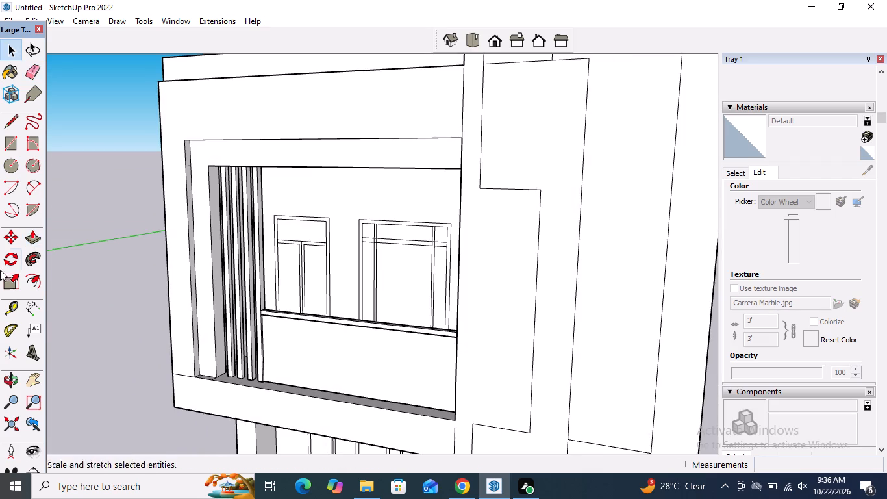
left_click(8, 126)
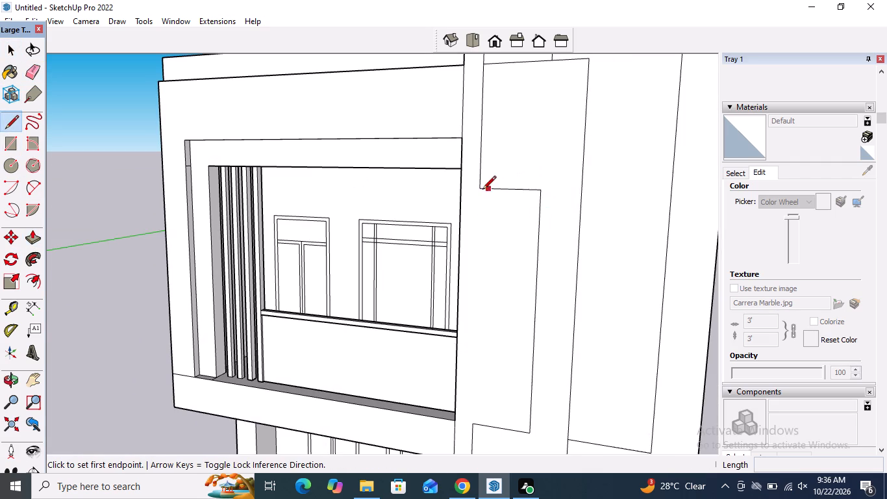
left_click_drag(482, 190, 480, 198)
left_click(474, 426)
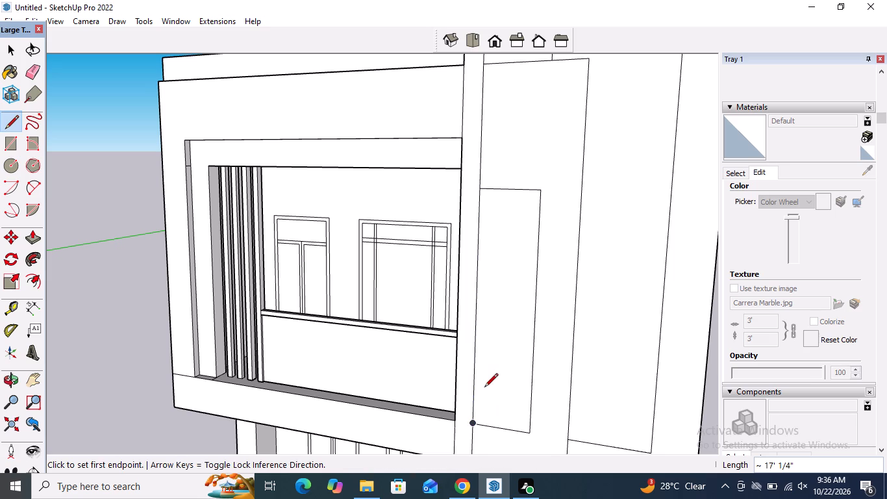
key("space")
Delete the narrow panel's top edge, its long vertical edge away from the balcony, and its bottom edge.
scroll(498, 350, "down", 3)
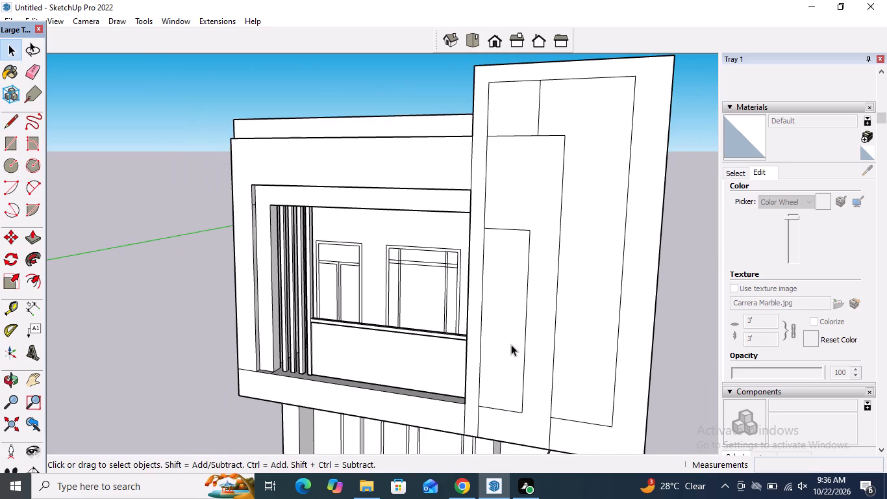
scroll(508, 325, "down", 2)
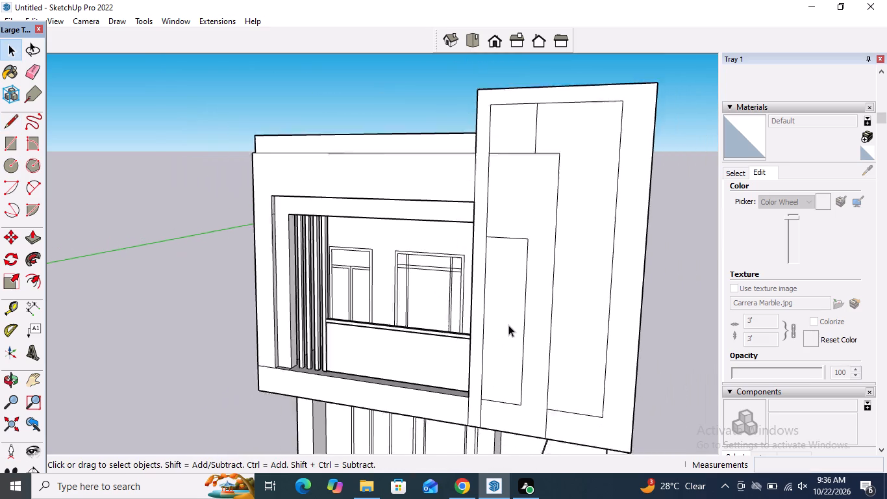
scroll(508, 325, "down", 3)
middle_click_drag(508, 324, 606, 340)
scroll(533, 331, "up", 4)
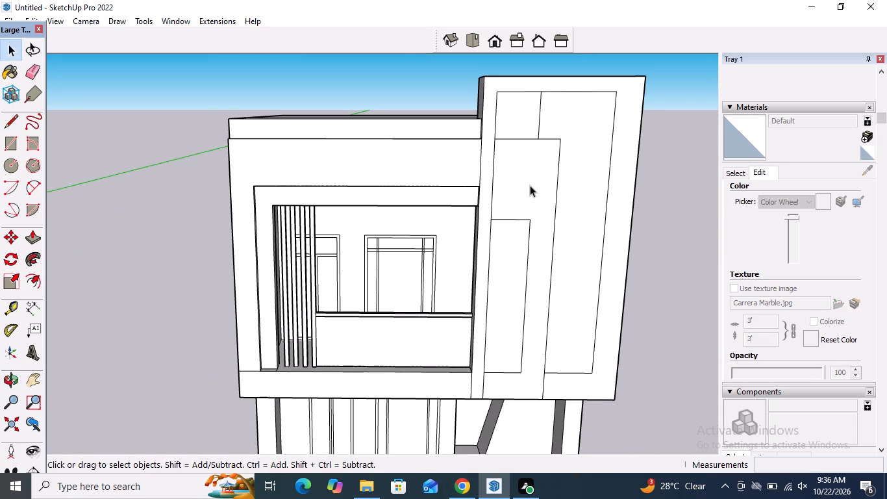
left_click(516, 218)
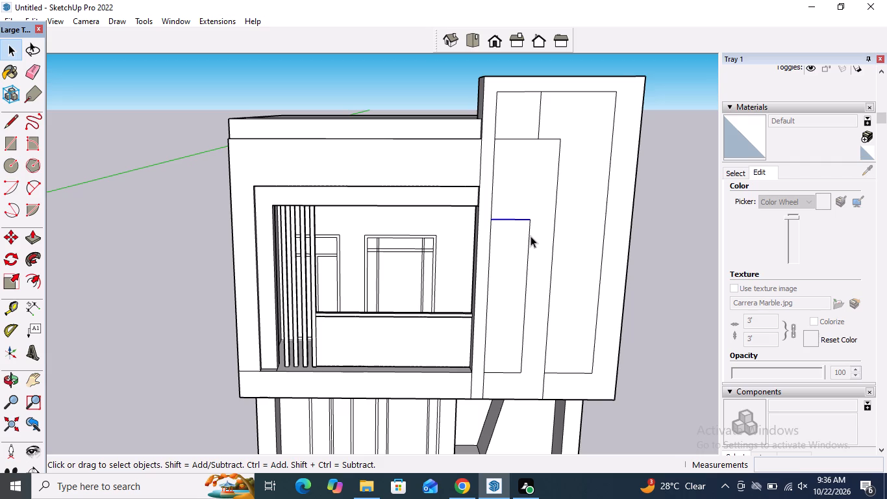
key("Delete")
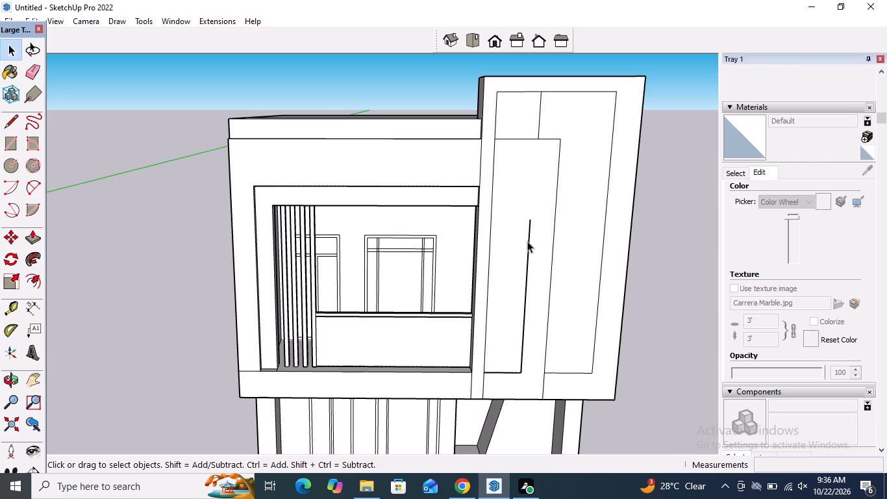
left_click(527, 241)
key("Delete")
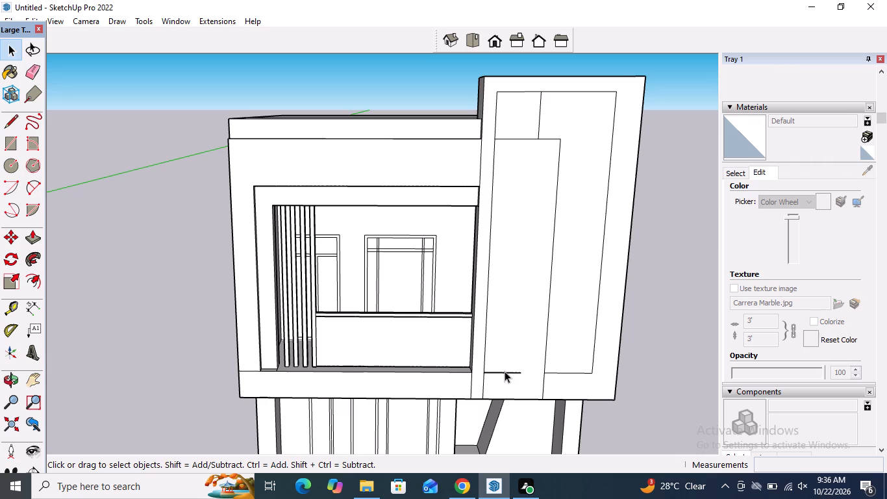
left_click(505, 371)
key("Delete")
Draw a narrow upright rectangle about 16' by 3' 11" inside the lower part of the facade's smaller outline.
left_click(7, 147)
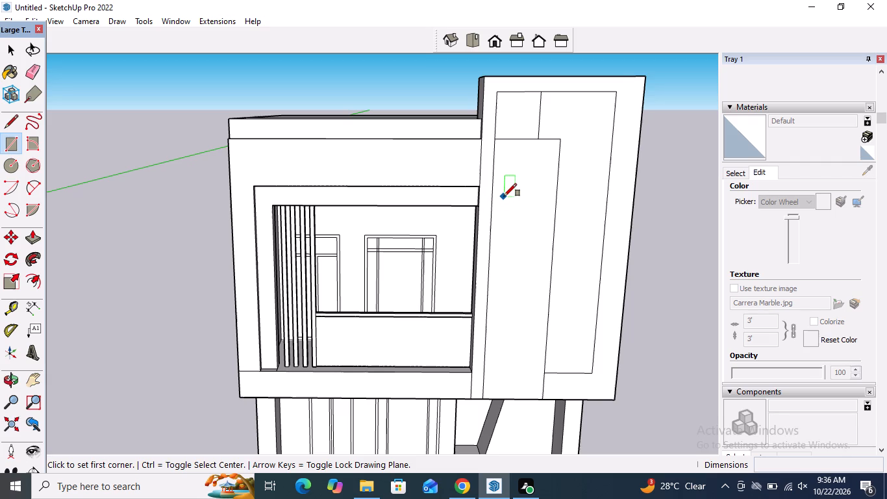
middle_click_drag(504, 196, 484, 146)
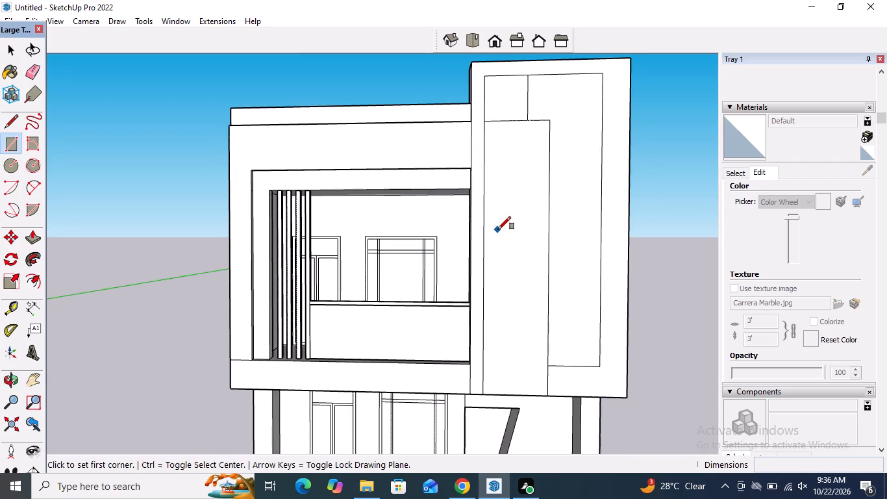
left_click(498, 212)
left_click(536, 367)
key("space")
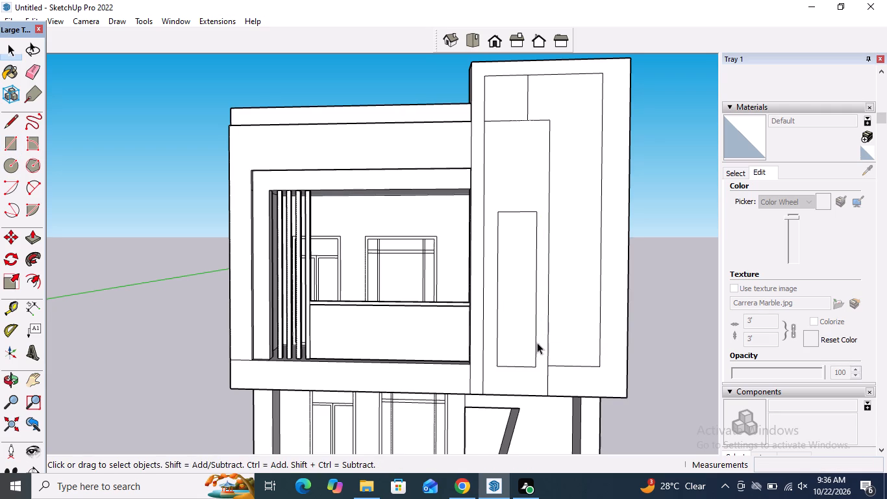
Push the new narrow rectangle inward by about 1' 2 7/8" to form a recess.
left_click(34, 243)
middle_click_drag(756, 336, 608, 389)
middle_click_drag(629, 267, 538, 333)
scroll(421, 299, "up", 4)
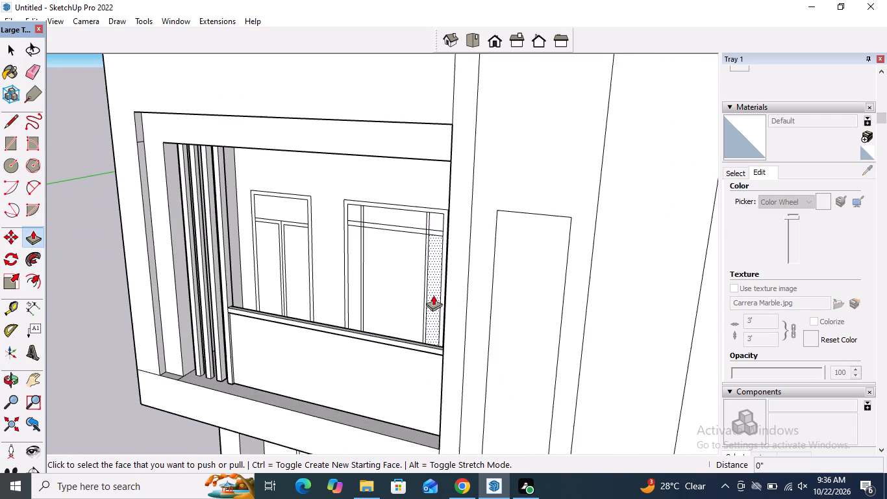
left_click(529, 305)
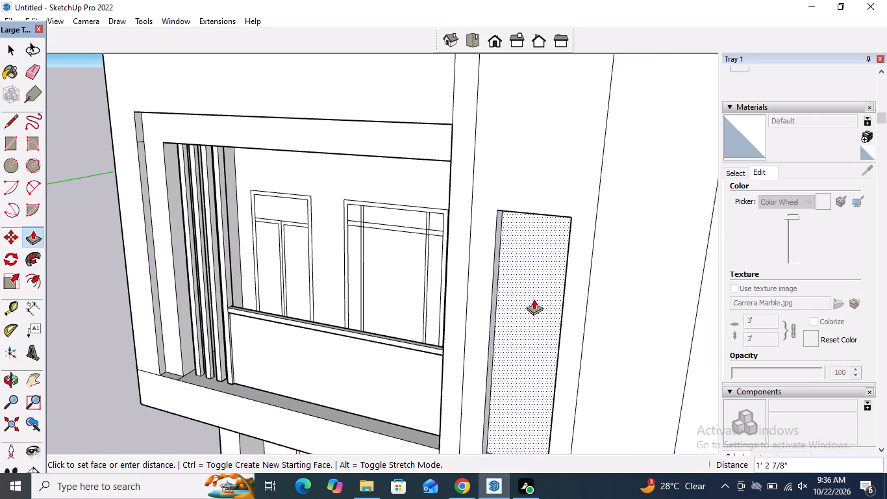
left_click(534, 299)
Recess the small upper face and the adjoining tall face of the large outline by the same 1' 2 7/8" depth.
scroll(512, 347, "down", 4)
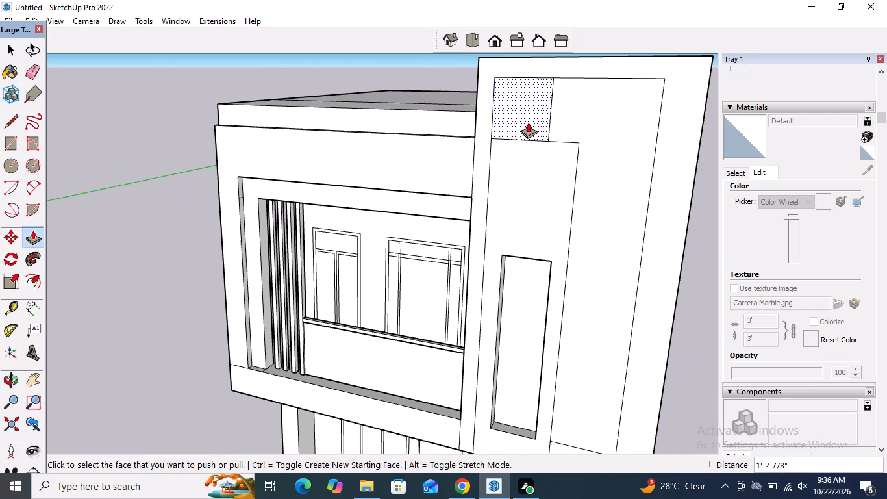
left_click(528, 122)
double_click(529, 122)
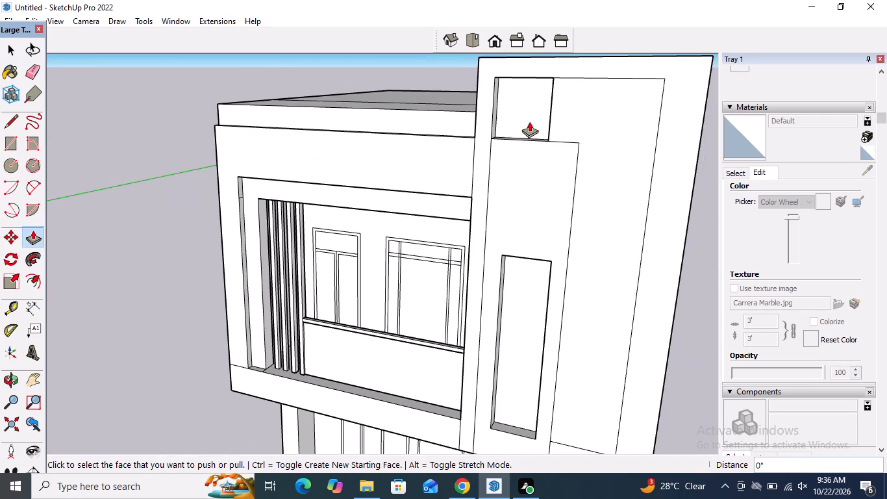
double_click(598, 150)
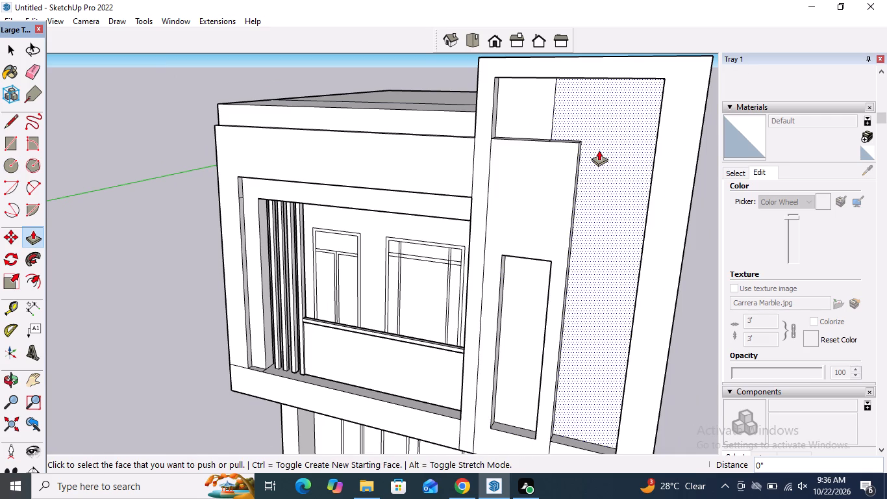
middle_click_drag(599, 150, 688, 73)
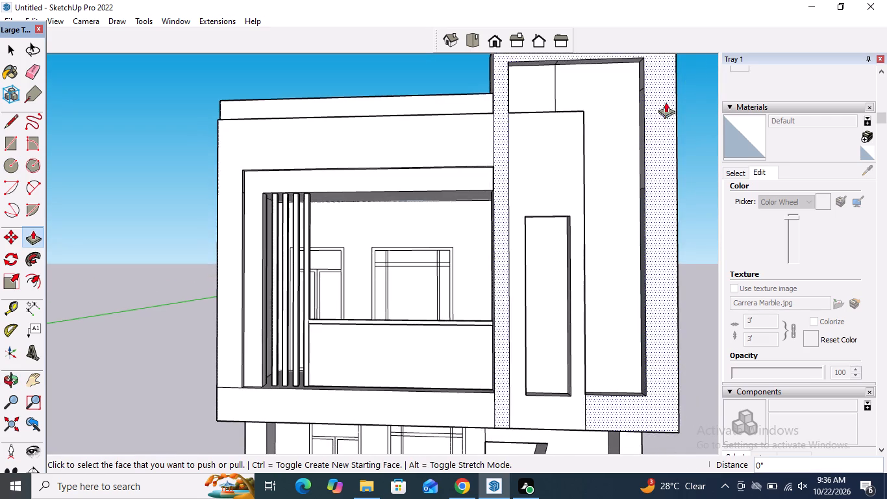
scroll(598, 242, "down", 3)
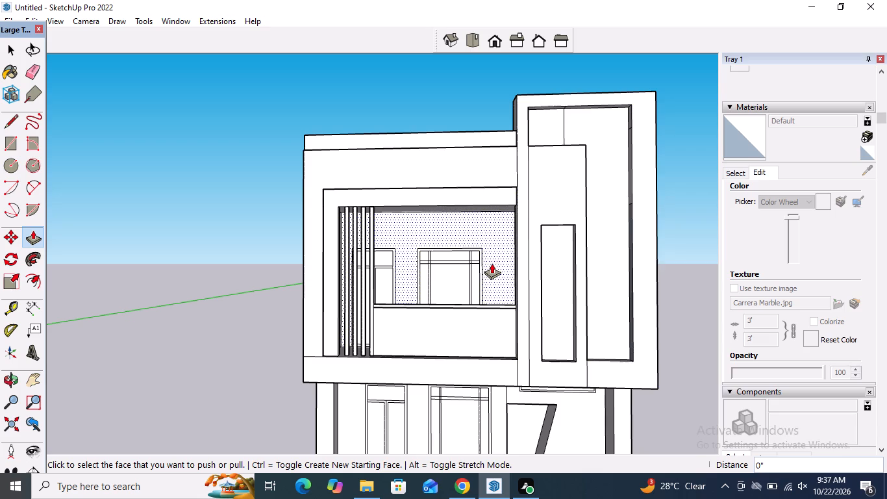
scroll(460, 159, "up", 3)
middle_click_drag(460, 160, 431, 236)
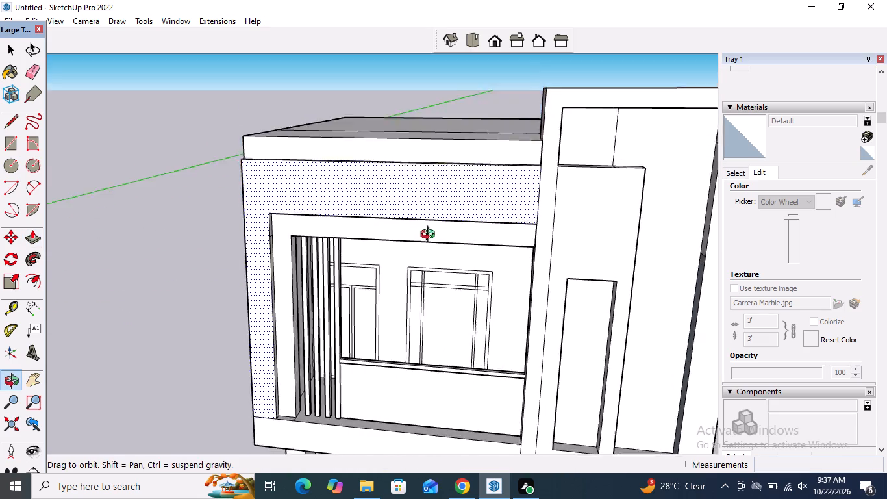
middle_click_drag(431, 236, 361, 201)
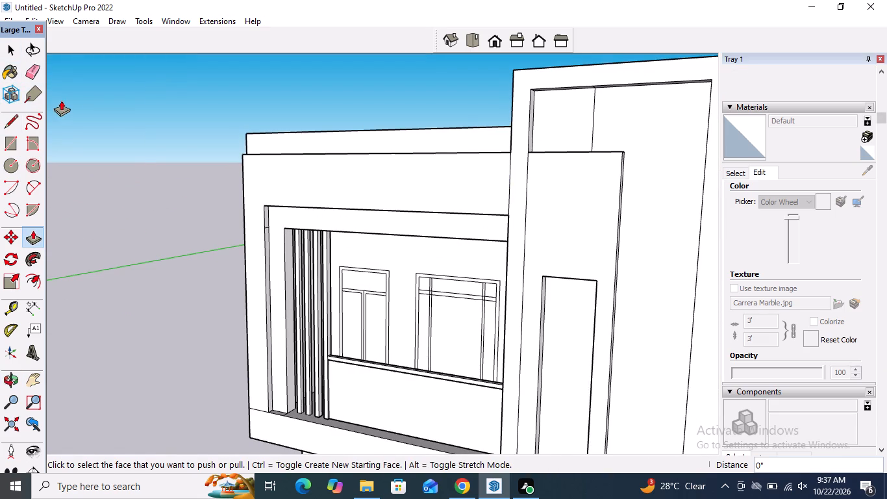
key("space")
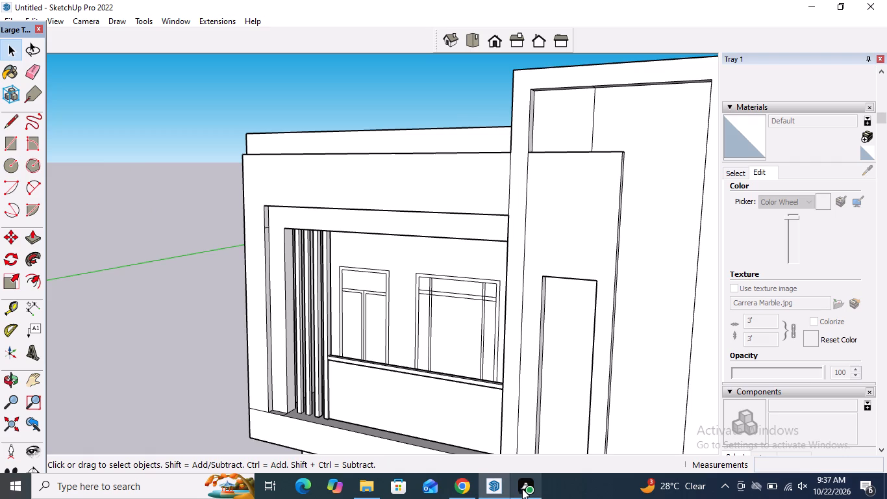
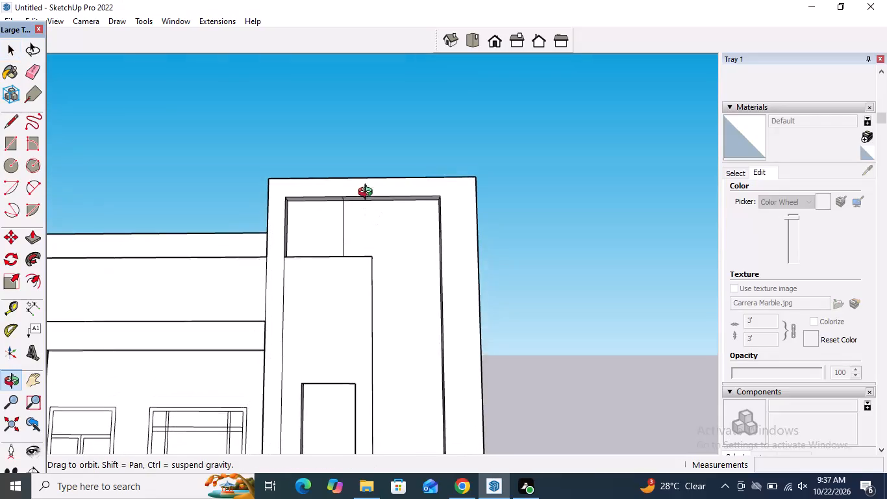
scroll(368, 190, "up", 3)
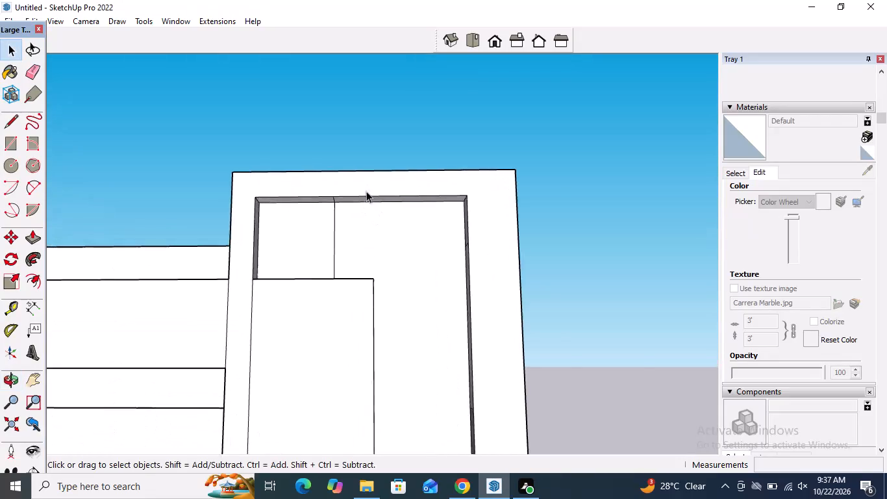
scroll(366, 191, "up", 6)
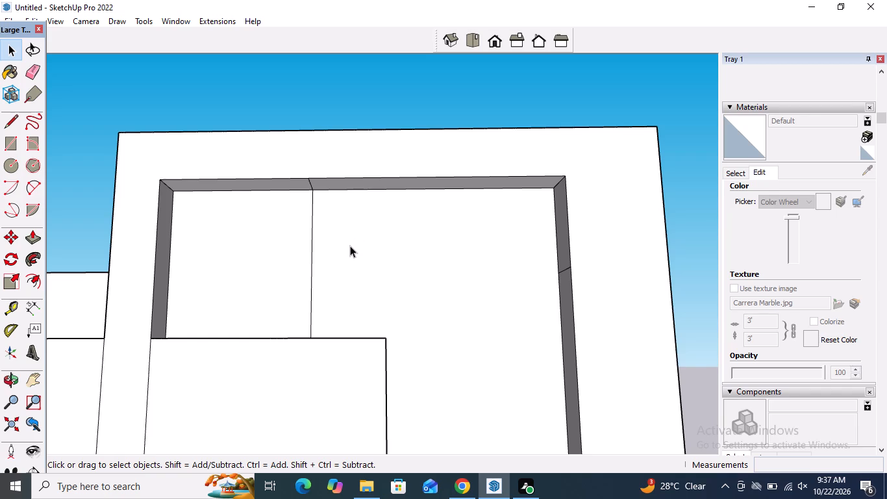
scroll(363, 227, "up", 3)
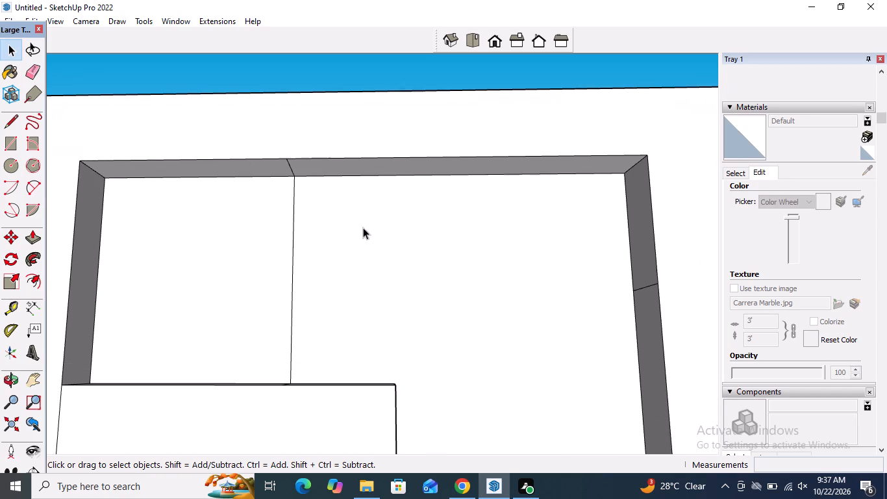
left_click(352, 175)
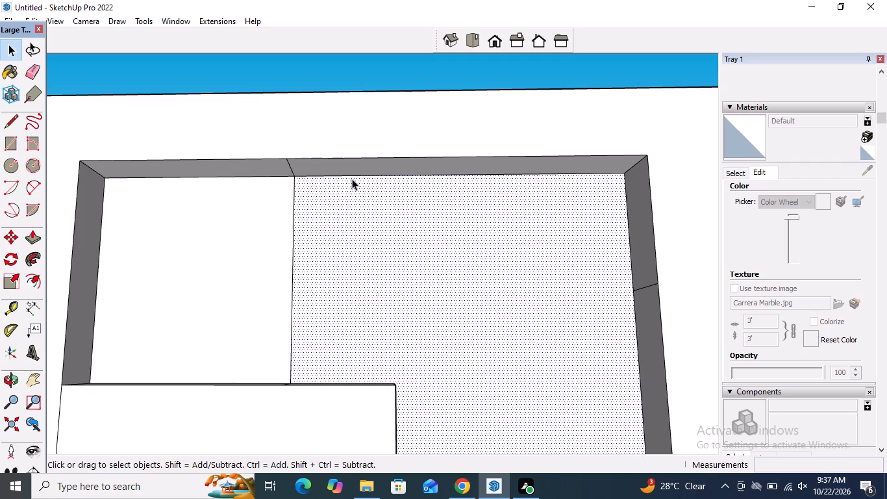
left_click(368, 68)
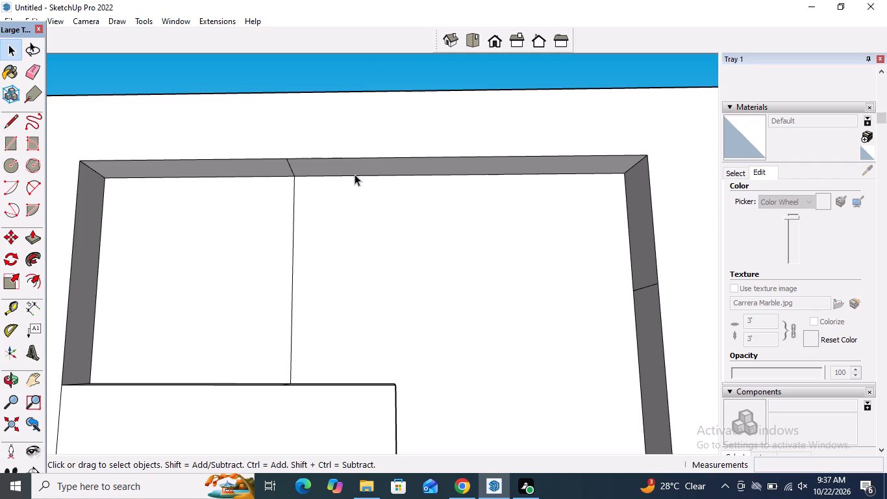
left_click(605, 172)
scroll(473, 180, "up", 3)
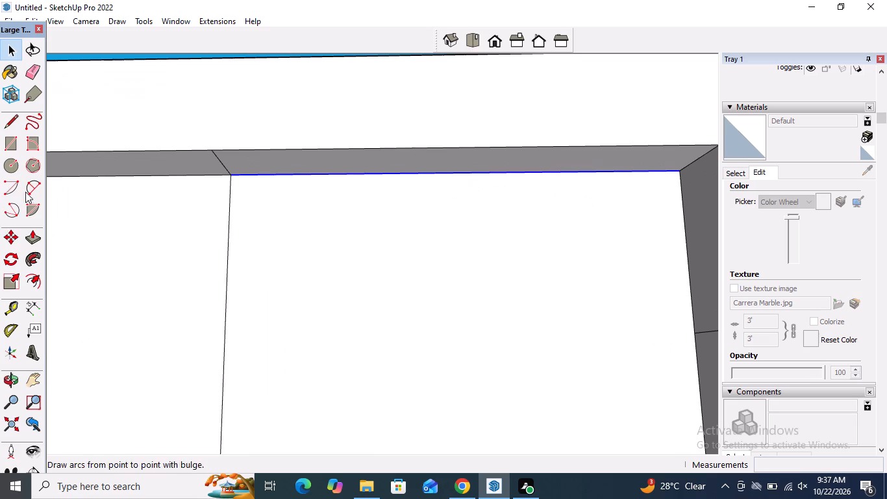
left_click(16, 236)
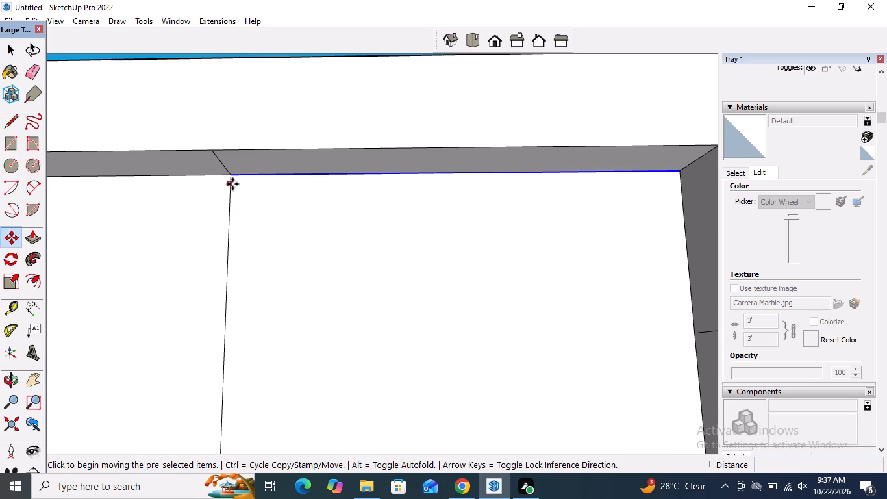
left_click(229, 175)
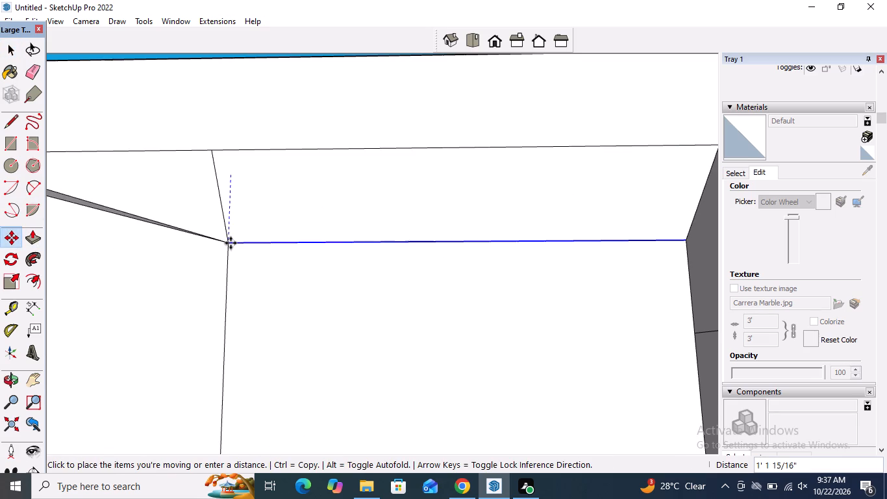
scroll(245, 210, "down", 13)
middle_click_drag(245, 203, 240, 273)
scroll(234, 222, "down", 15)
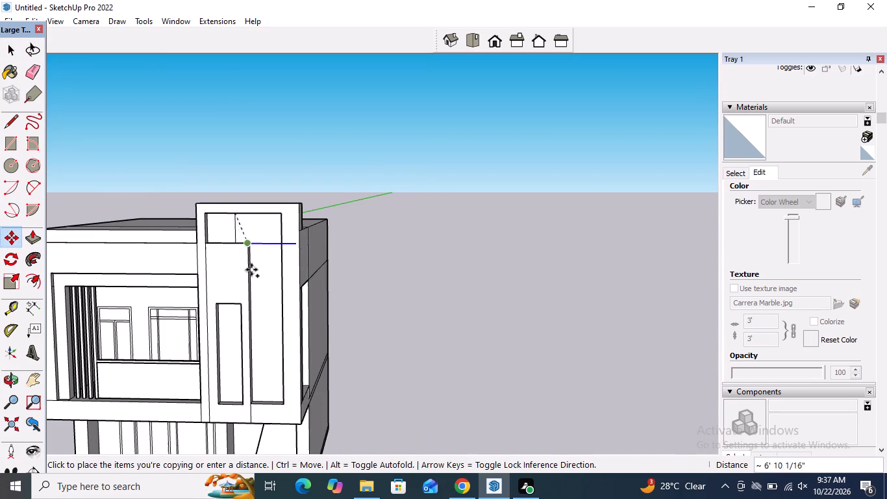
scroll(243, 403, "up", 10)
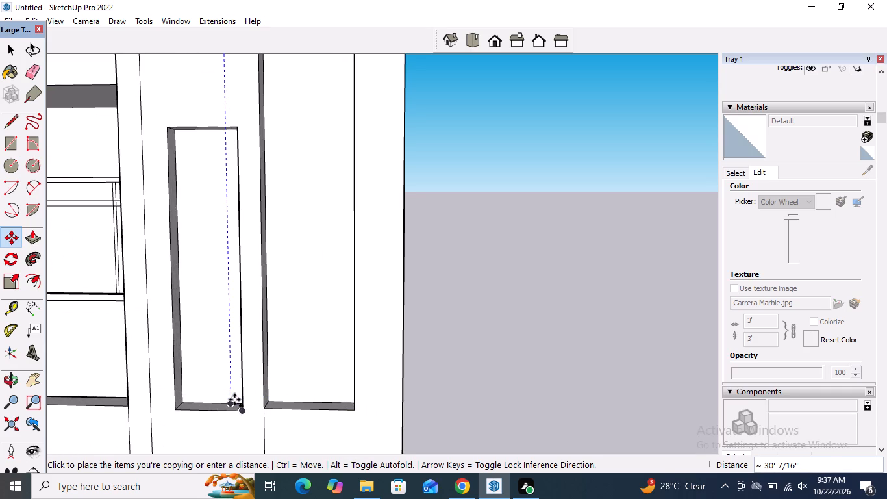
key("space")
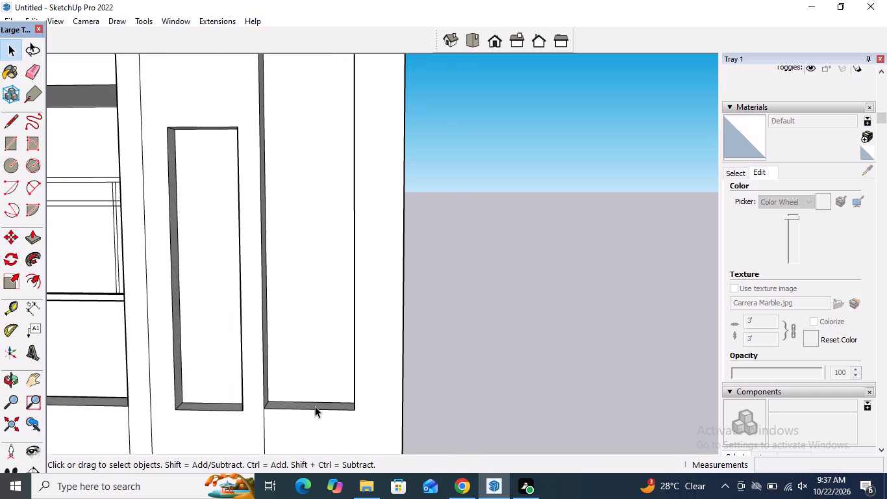
Copy the tall recess's bottom back edge up to its top corner, dividing the distance into 11 equal spacings.
scroll(315, 404, "up", 4)
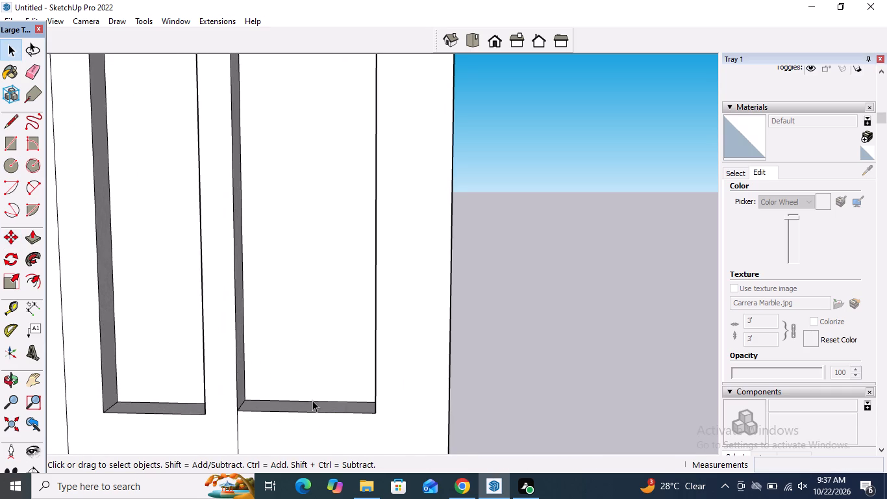
left_click(312, 400)
left_click(10, 241)
middle_click_drag(279, 365, 402, 402)
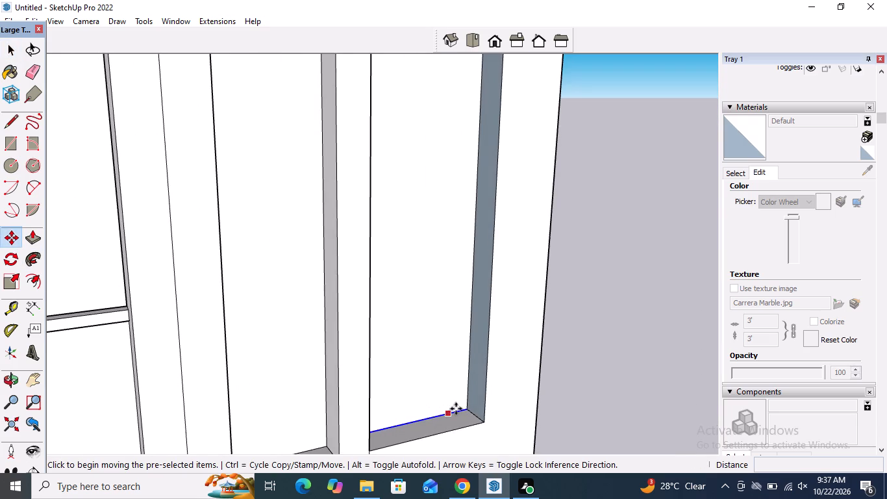
left_click(468, 409)
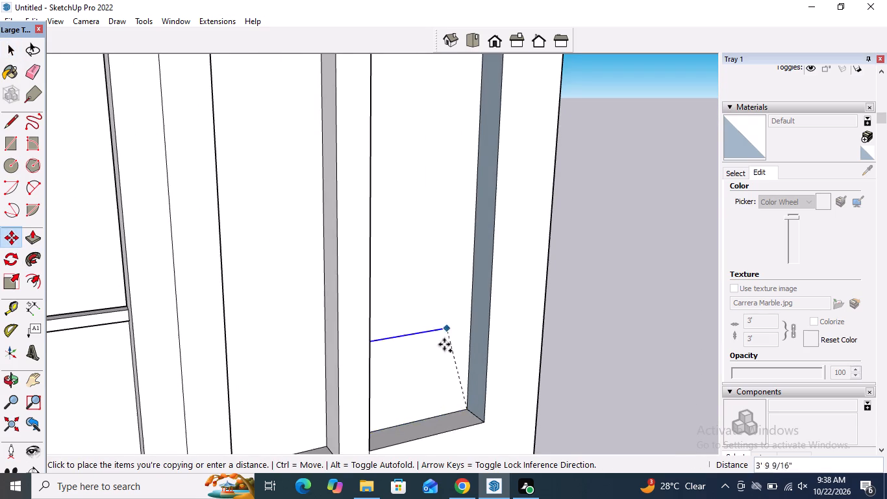
scroll(444, 353, "down", 11)
middle_click_drag(446, 118, 445, 59)
scroll(445, 84, "up", 1)
middle_click_drag(445, 222, 560, 221)
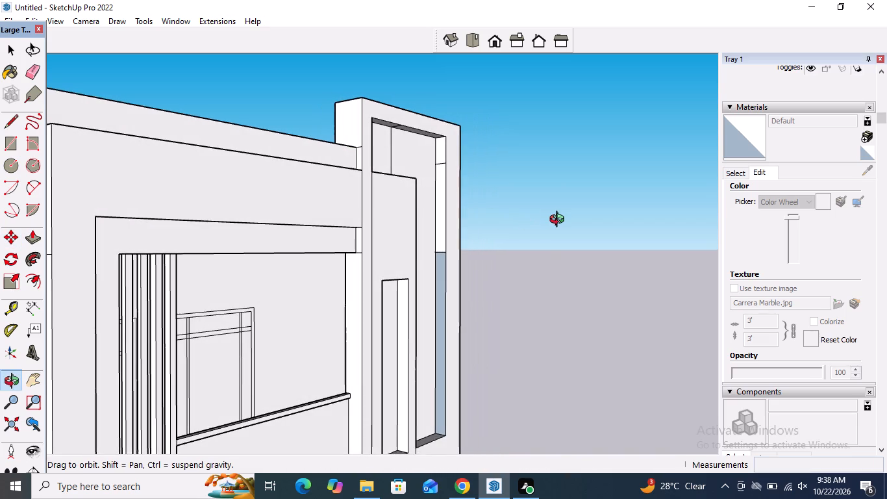
middle_click_drag(560, 221, 423, 246)
scroll(454, 134, "up", 10)
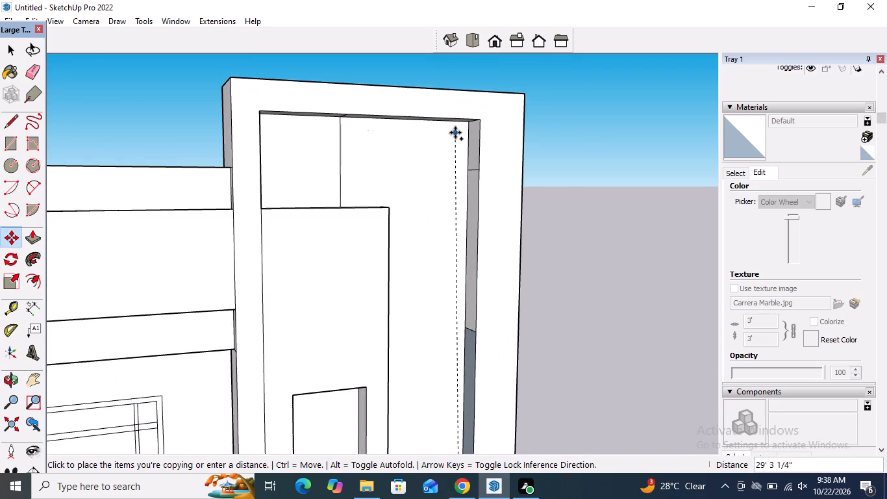
middle_click_drag(455, 133, 454, 92)
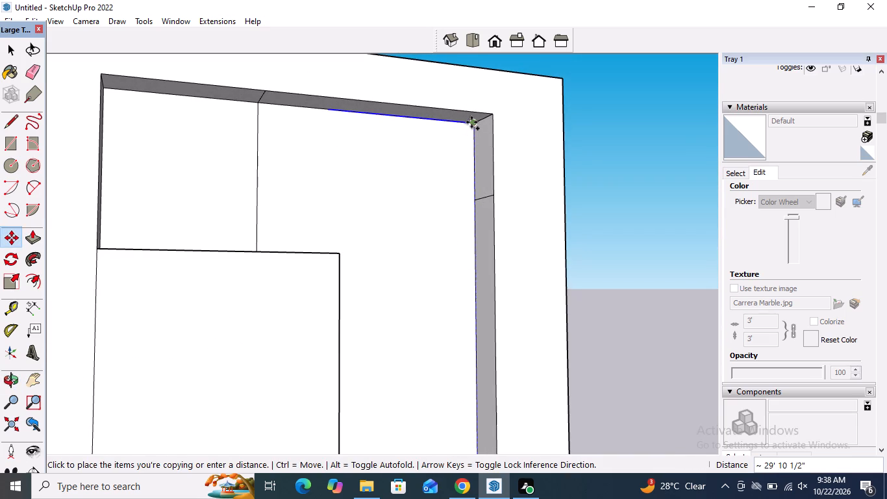
left_click(473, 122)
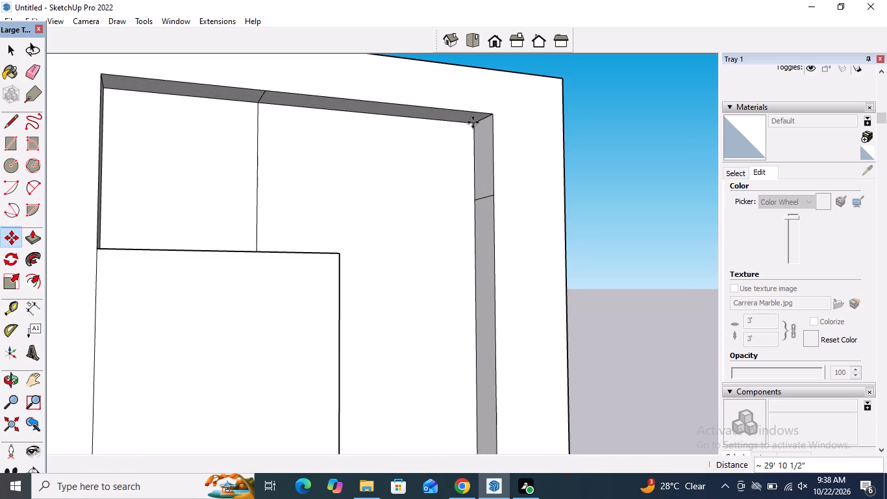
key("shift+slash")
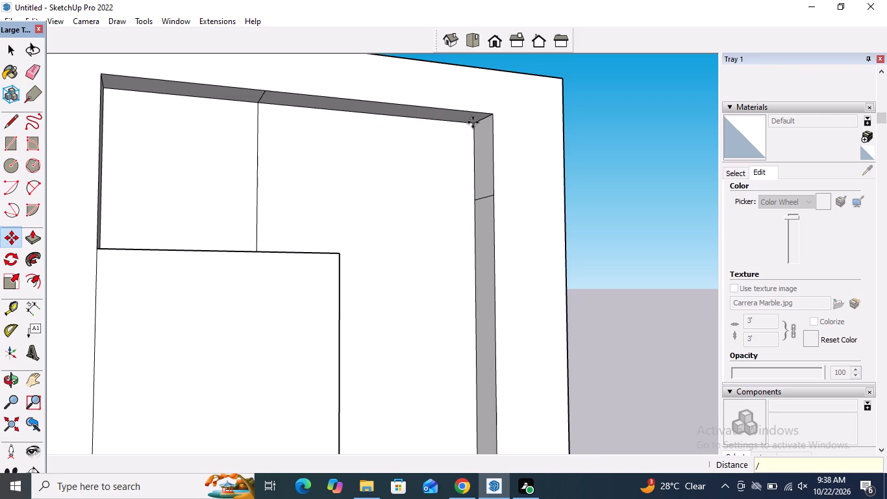
type("11")
key("Return")
key("space")
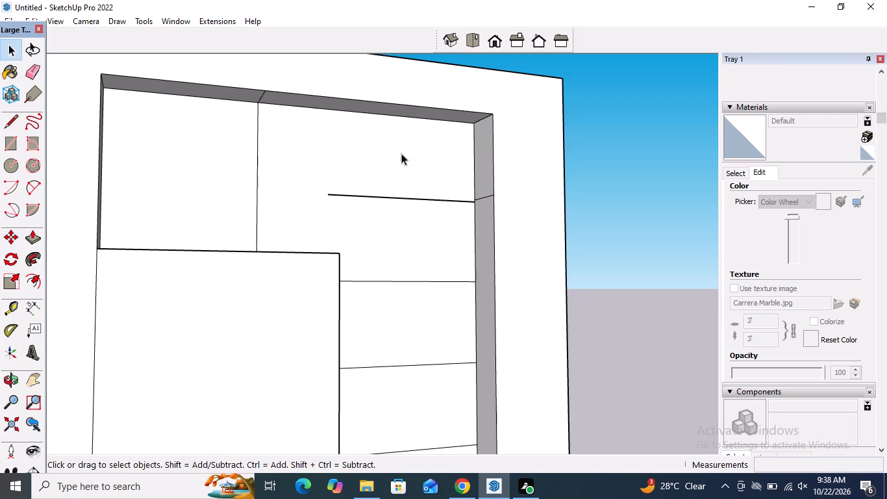
Draw a line about 2' 2 3/4" long extending the uppermost short groove line to the recess's vertical dividing line.
left_click_drag(14, 123, 20, 129)
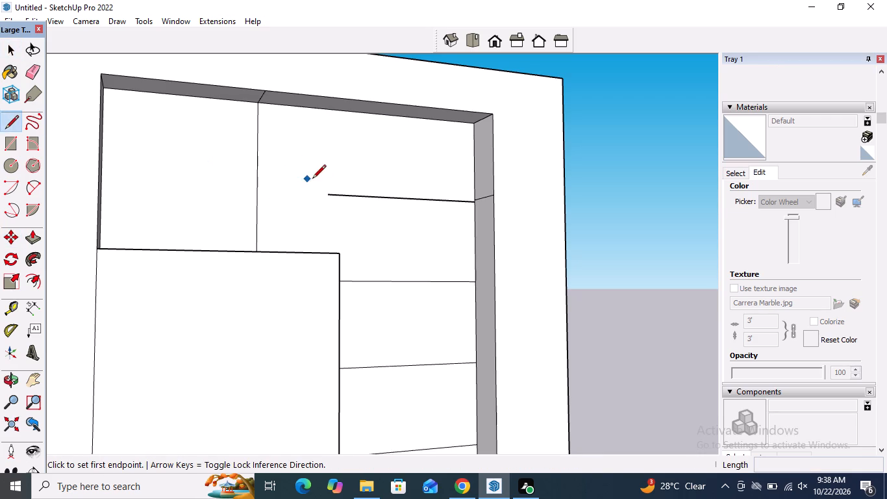
left_click(325, 194)
left_click(254, 191)
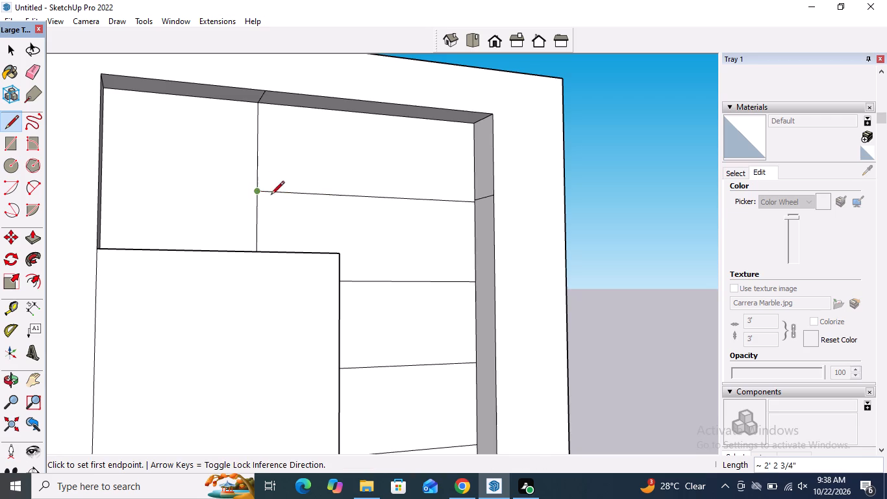
key("space")
Examine the whole front facade and its horizontal groove lines from lower and higher viewpoints.
scroll(305, 211, "down", 16)
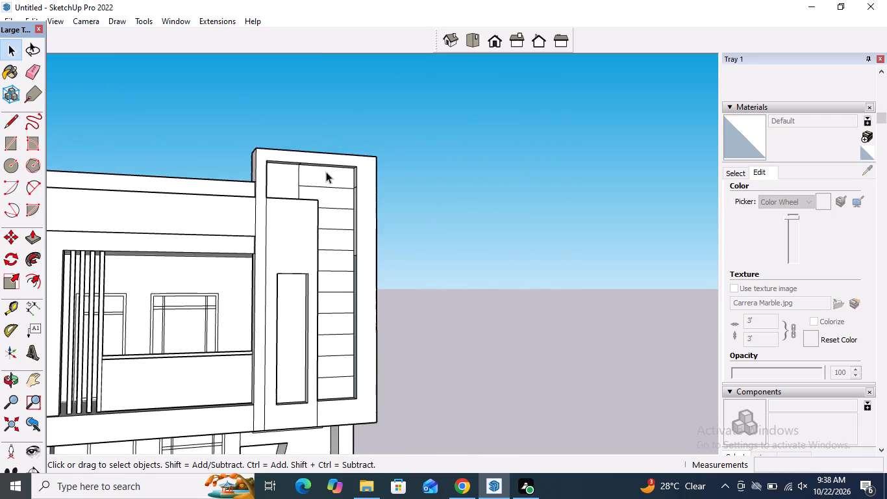
middle_click_drag(326, 172, 260, 208)
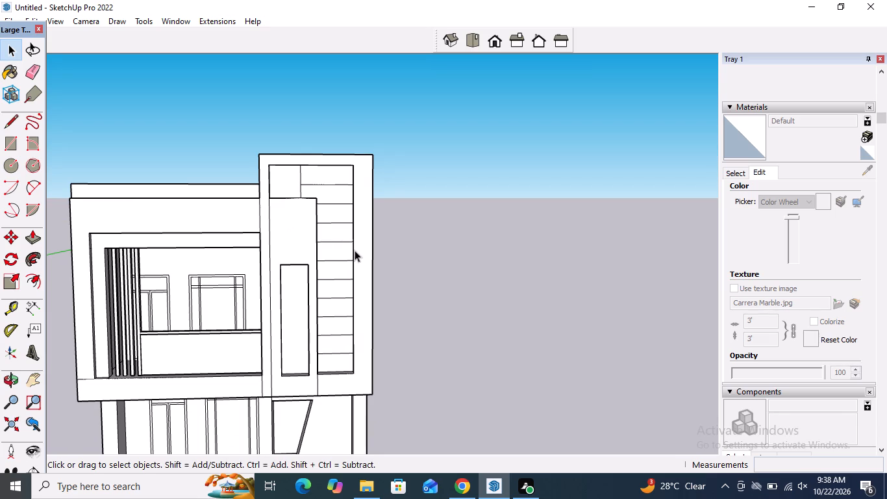
scroll(356, 251, "down", 4)
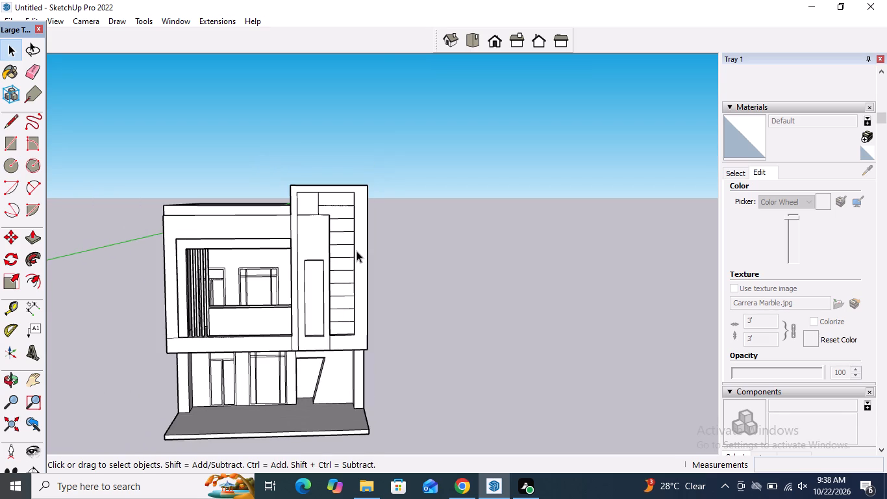
scroll(356, 251, "down", 1)
middle_click_drag(325, 304, 332, 224)
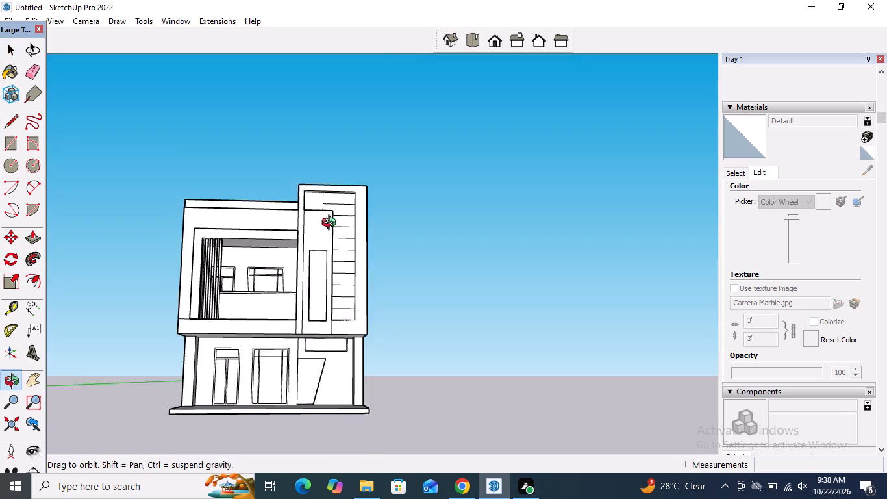
middle_click_drag(332, 224, 337, 213)
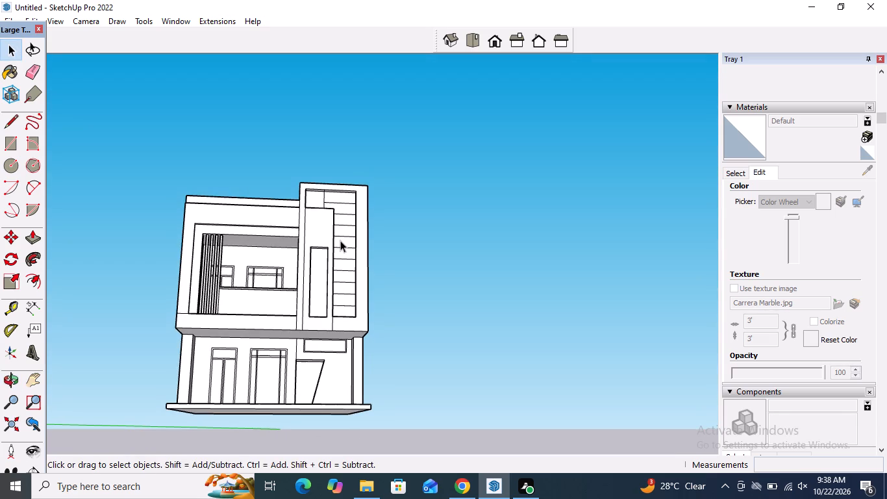
middle_click_drag(340, 240, 342, 329)
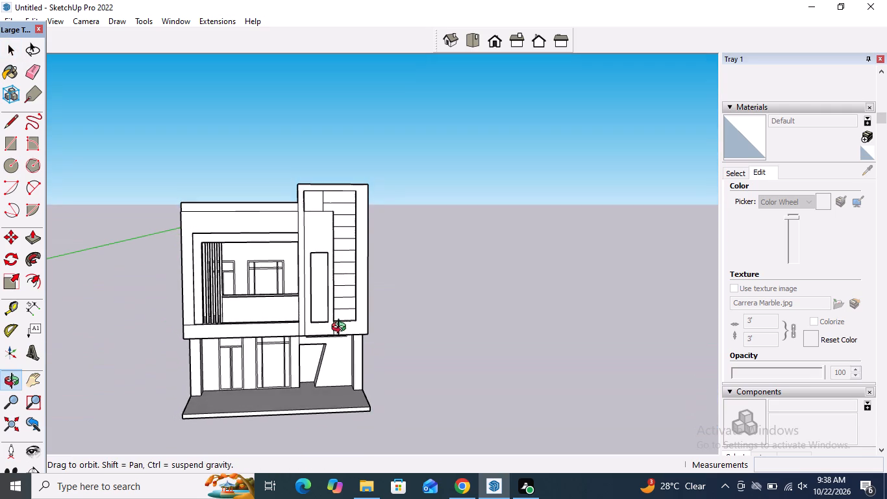
middle_click_drag(342, 329, 342, 329)
Draw a small square about 4" wide on the side face at the top of the tall facade block, above the roof.
middle_click_drag(282, 263, 475, 320)
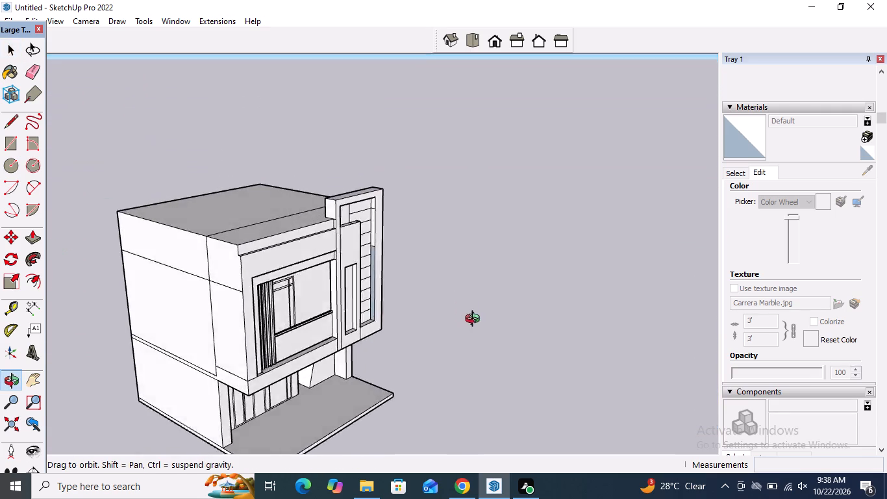
middle_click_drag(475, 320, 536, 327)
scroll(355, 237, "up", 5)
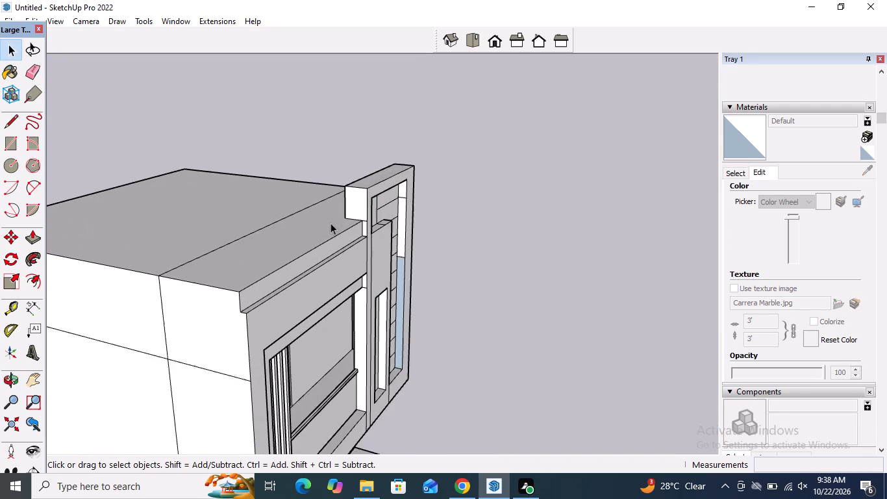
scroll(331, 223, "up", 1)
middle_click_drag(331, 222, 406, 238)
scroll(354, 205, "up", 7)
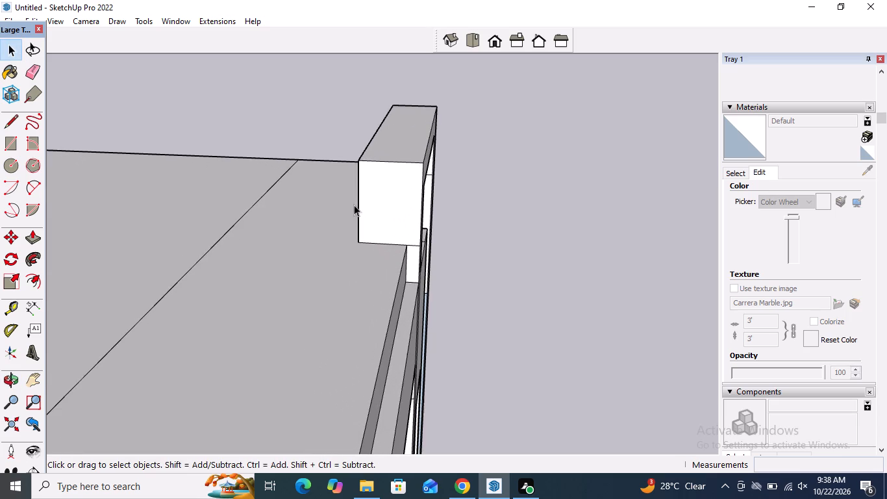
left_click(15, 138)
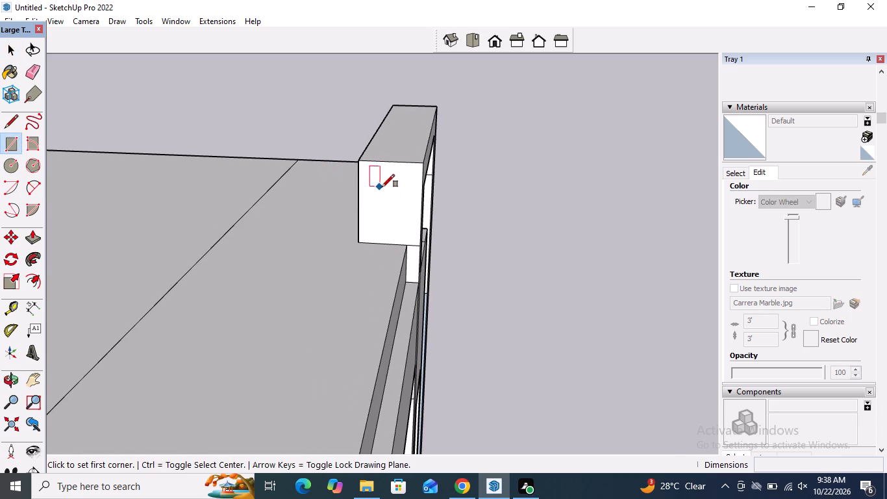
scroll(382, 187, "up", 10)
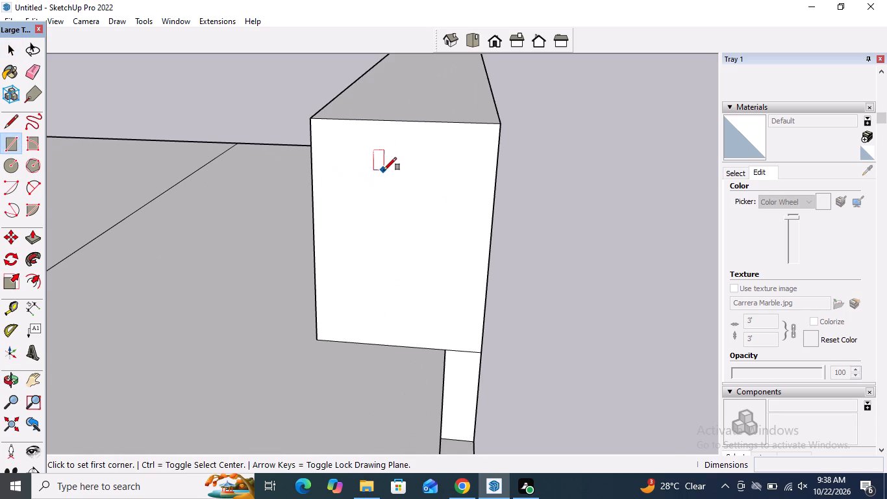
left_click(384, 170)
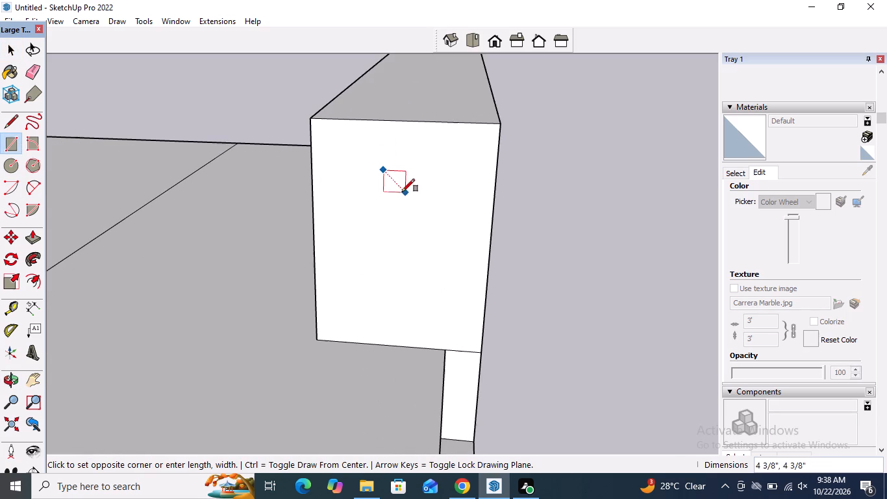
left_click(402, 188)
scroll(392, 212, "up", 2)
key("space")
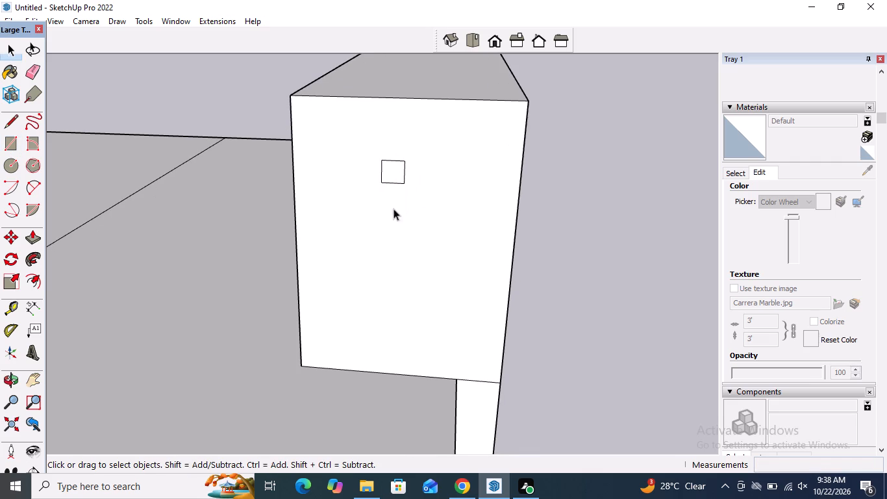
Copy the small square straight down twice, at spacings of about 6 9/16" and 6 7/8", forming a vertical row.
double_click(394, 177)
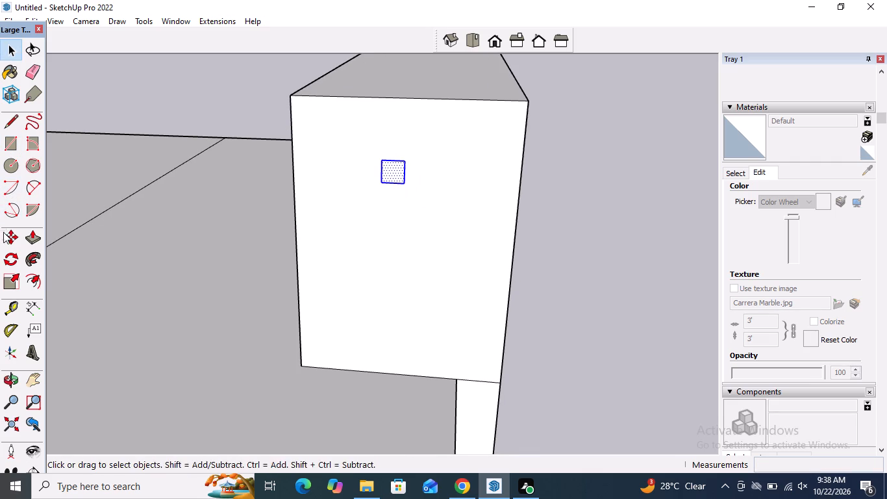
left_click(3, 237)
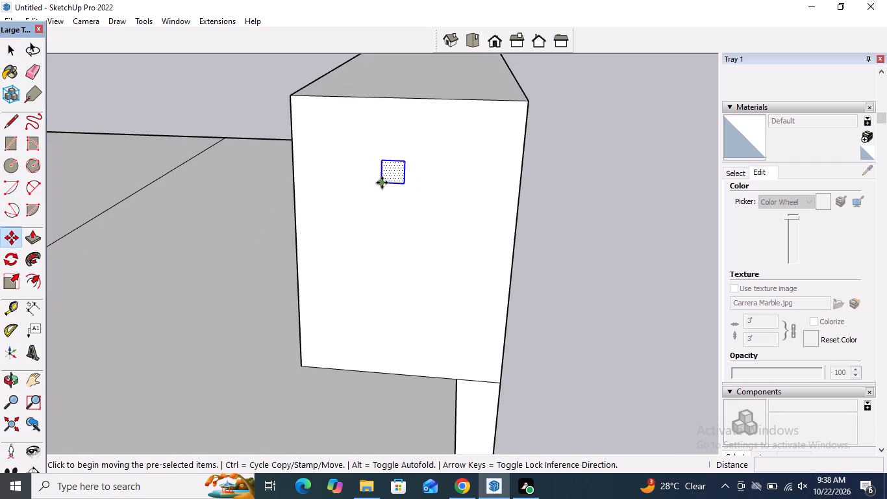
left_click(382, 183)
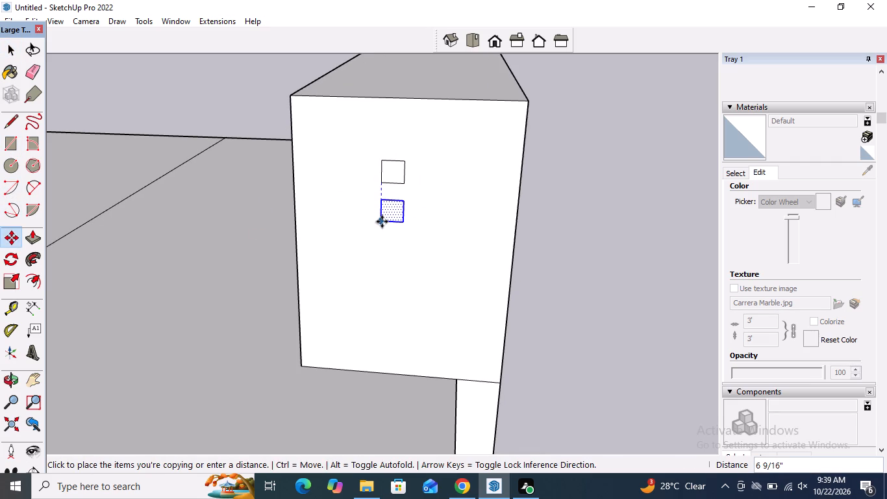
left_click(382, 221)
left_click(381, 221)
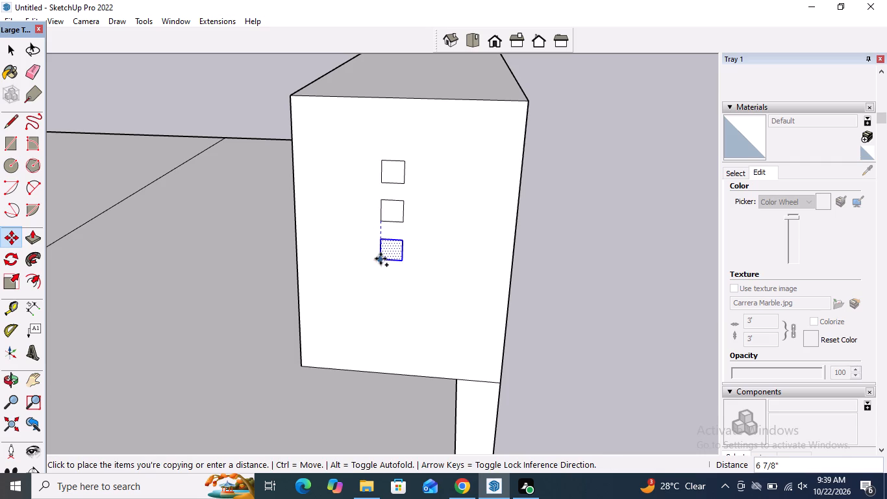
left_click(381, 260)
key("space")
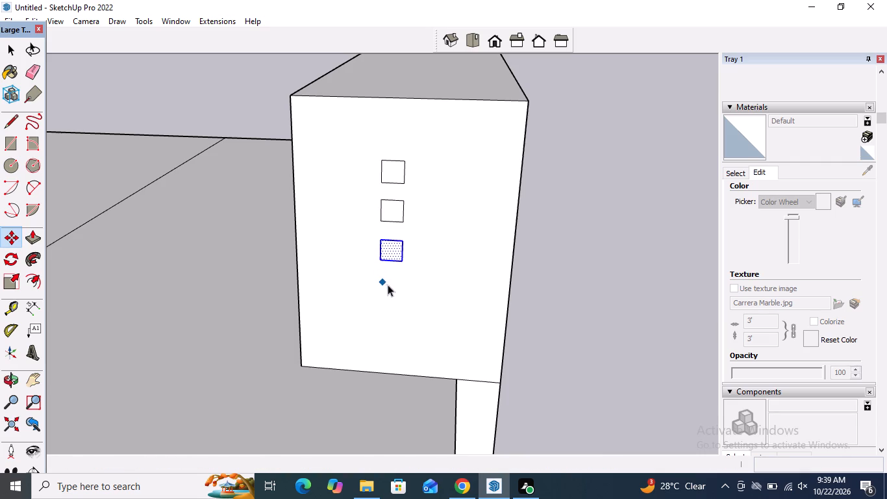
left_click(559, 251)
Extrude the top square about 25' 8 3/8" over the roof, level with the roof's far side edge.
scroll(559, 251, "down", 1)
middle_click_drag(559, 251, 480, 257)
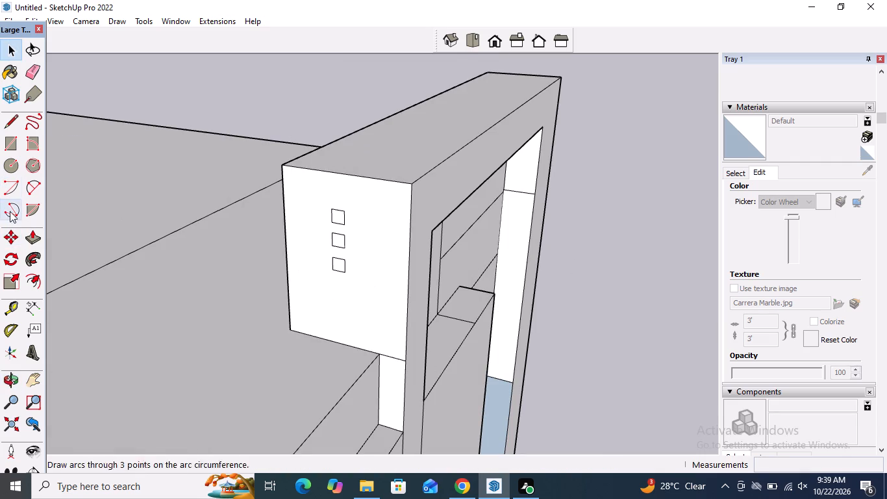
left_click(36, 238)
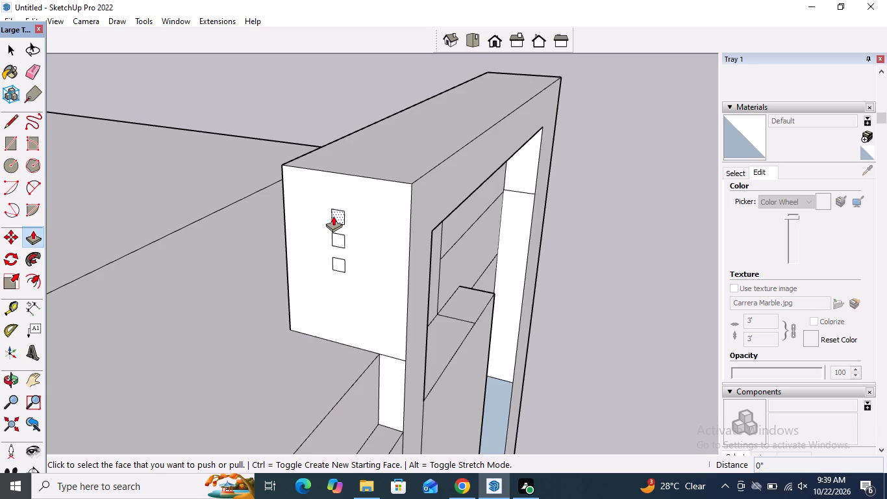
left_click(333, 216)
scroll(298, 235, "down", 20)
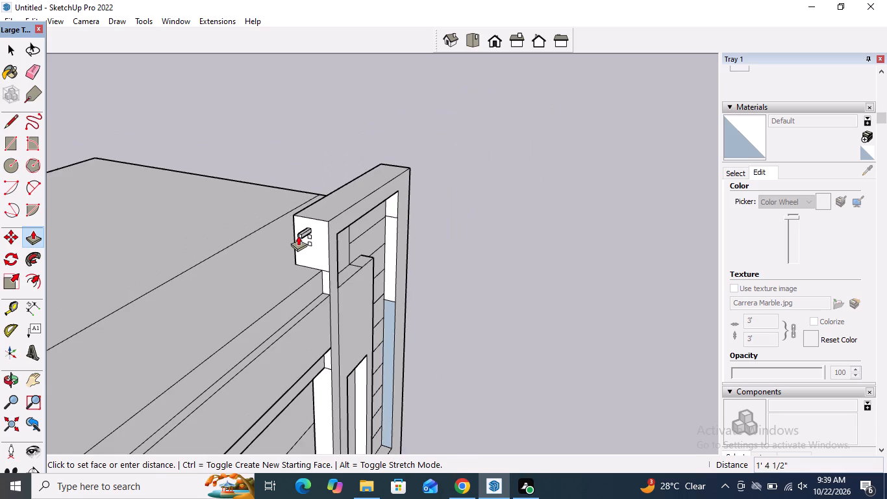
scroll(298, 235, "down", 6)
scroll(216, 297, "up", 3)
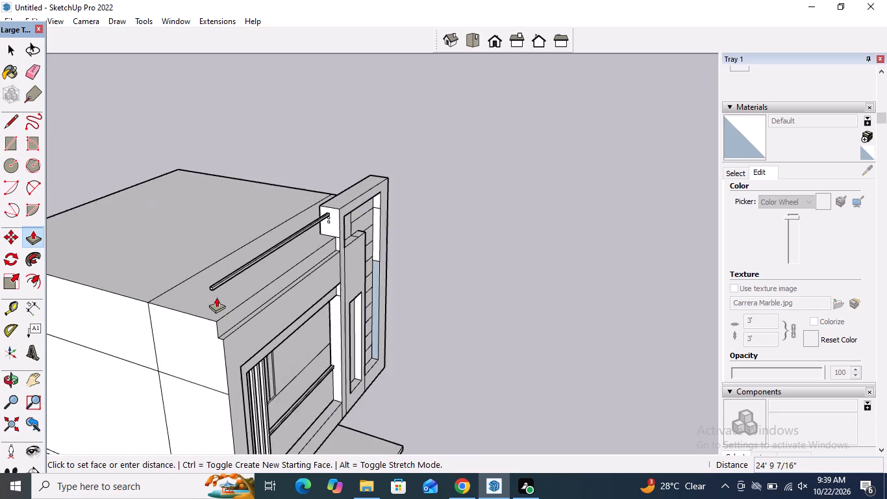
scroll(216, 297, "up", 4)
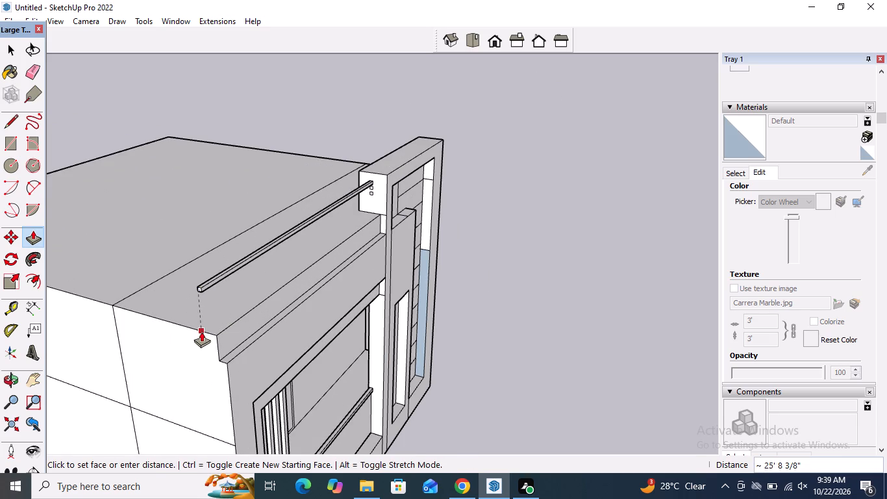
left_click(202, 331)
Extrude the middle and bottom squares by the same 25' 8 3/8" distance to form two more parallel bars.
scroll(349, 191, "up", 7)
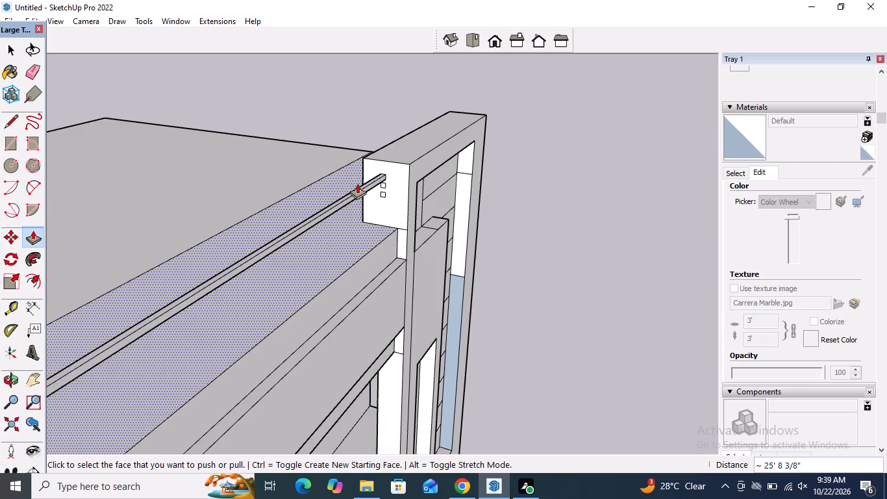
scroll(357, 183, "up", 7)
double_click(405, 191)
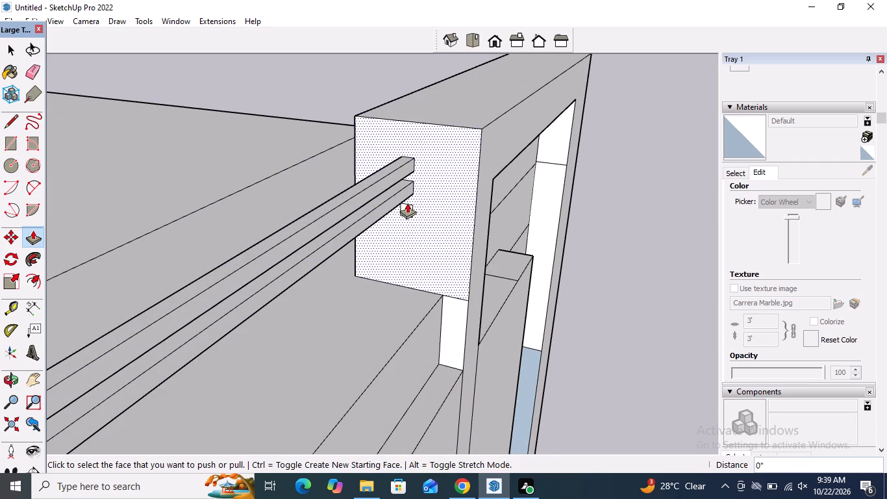
double_click(410, 210)
Draw a vertical line about 1' 5 1/4" long across the back faces of all three bars, near their free ends.
scroll(425, 168, "down", 7)
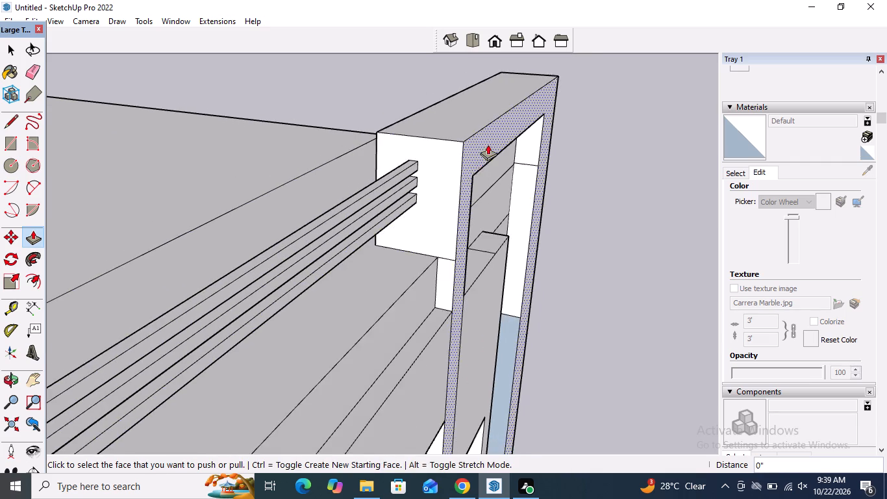
scroll(488, 144, "down", 14)
middle_click_drag(385, 259, 761, 275)
scroll(431, 96, "up", 4)
scroll(364, 71, "down", 3)
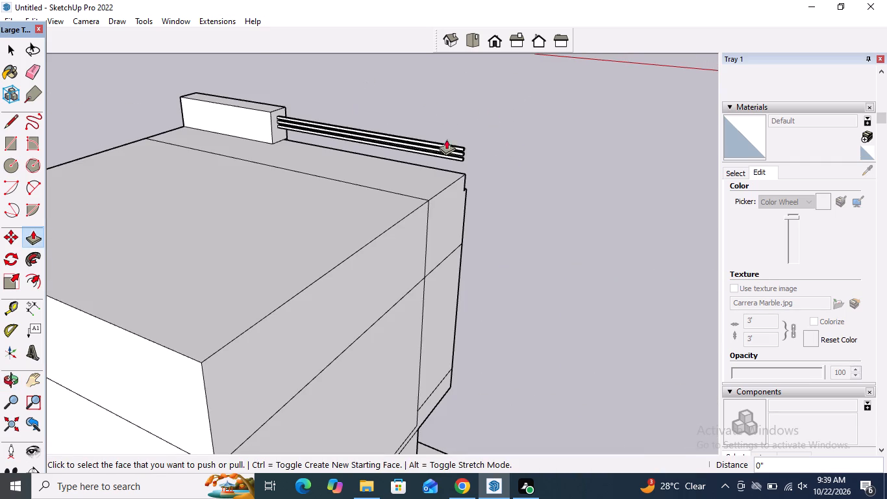
scroll(483, 157, "up", 4)
scroll(511, 166, "down", 3)
scroll(458, 149, "up", 2)
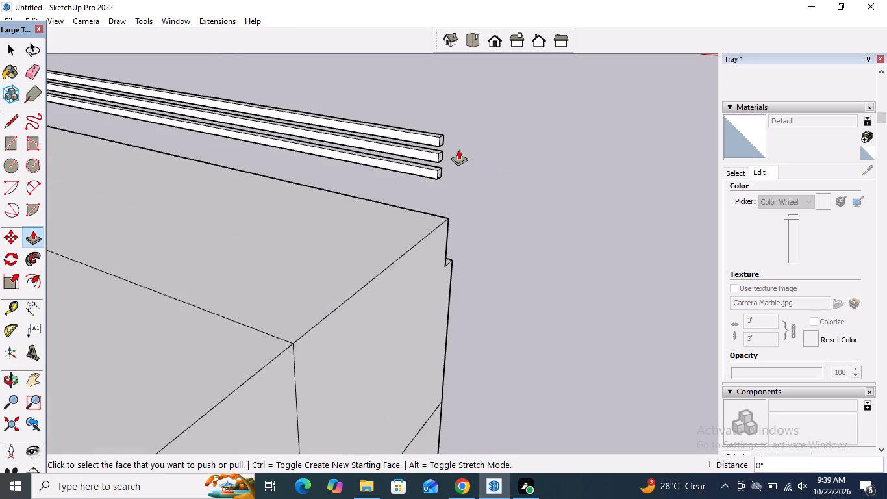
scroll(436, 180, "down", 1)
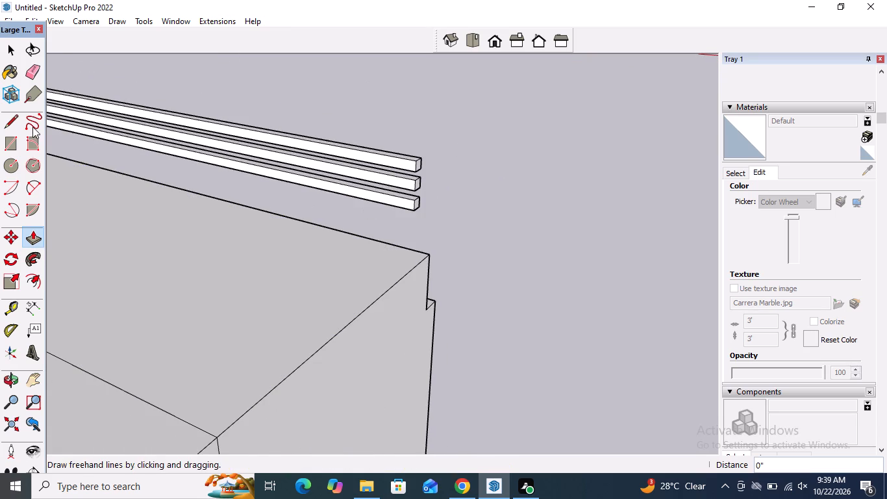
left_click(12, 123)
middle_click_drag(381, 172, 464, 155)
scroll(468, 147, "up", 4)
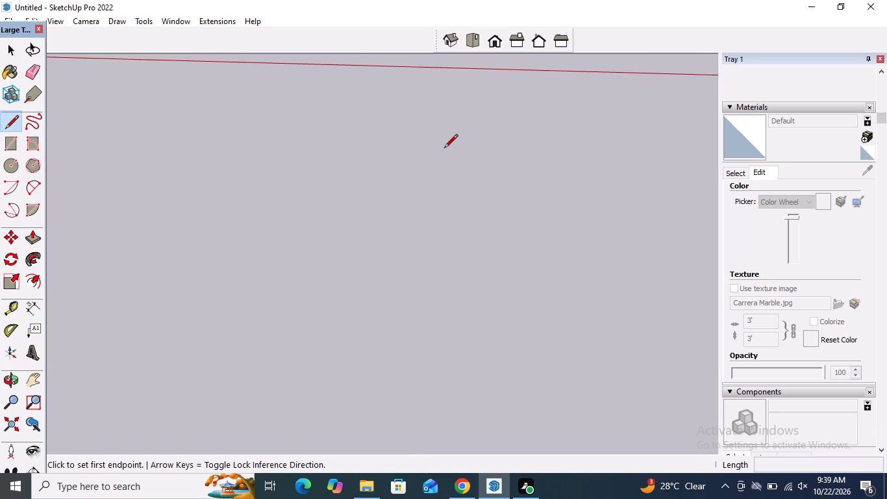
scroll(444, 149, "down", 8)
scroll(421, 155, "up", 8)
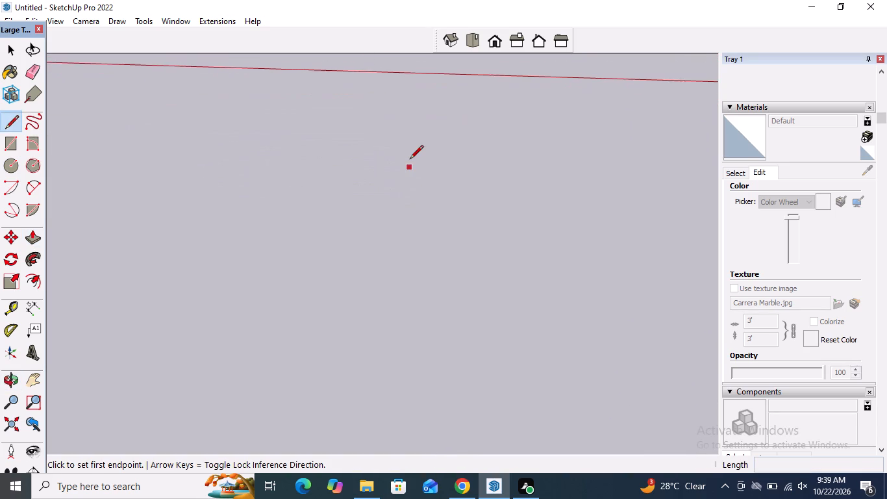
scroll(410, 159, "down", 3)
scroll(418, 154, "up", 10)
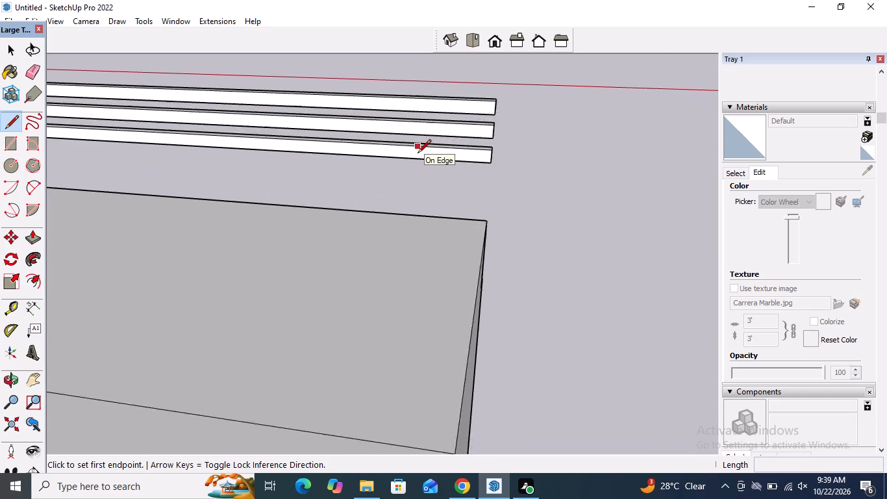
scroll(418, 154, "up", 8)
scroll(418, 154, "down", 3)
scroll(470, 156, "down", 2)
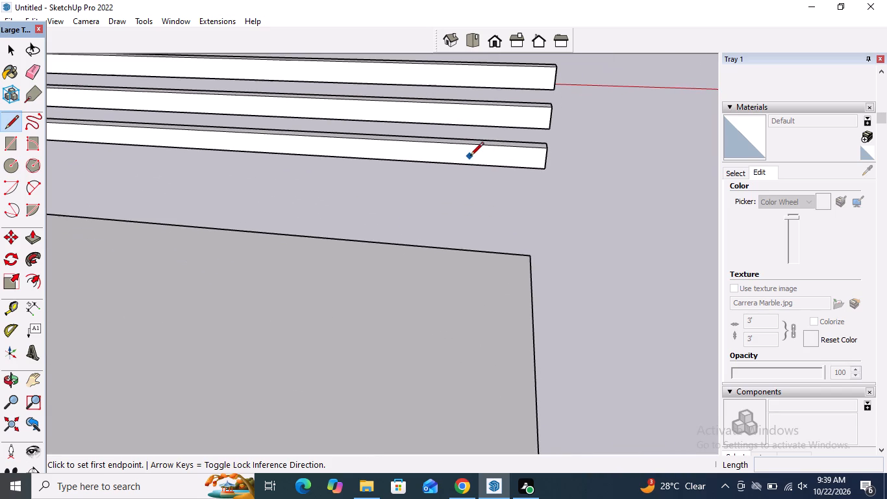
scroll(471, 155, "down", 1)
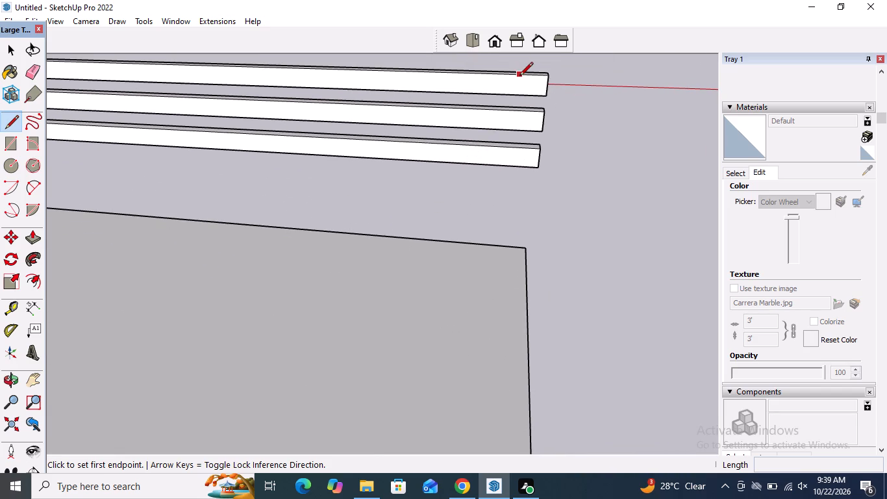
left_click_drag(519, 77, 519, 86)
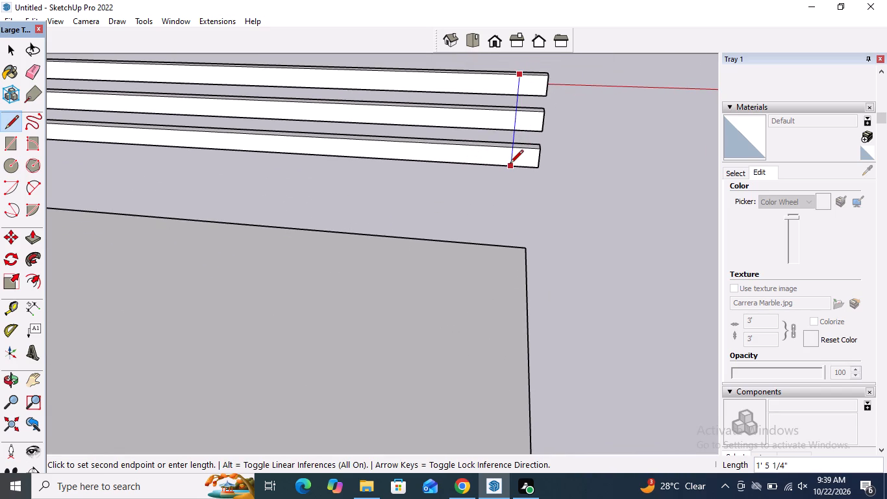
left_click(510, 164)
key("space")
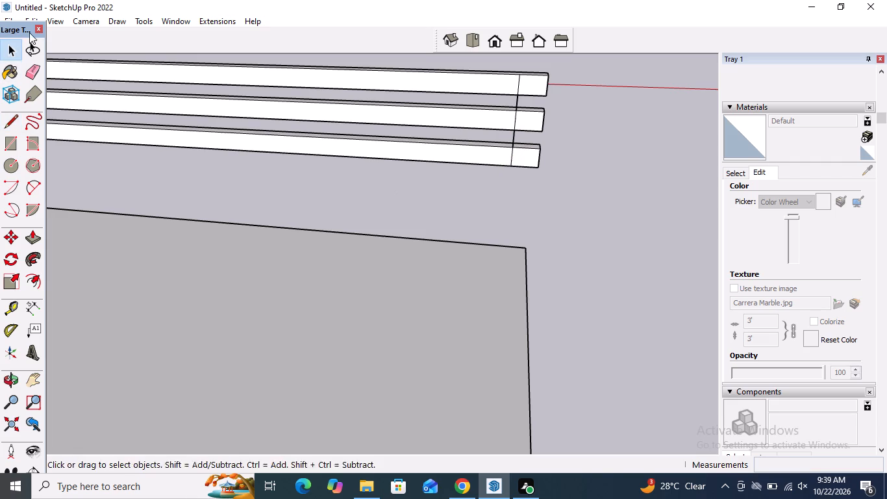
Erase the two pieces of the vertical line that span the gaps between the bars.
left_click(34, 61)
scroll(495, 95, "up", 3)
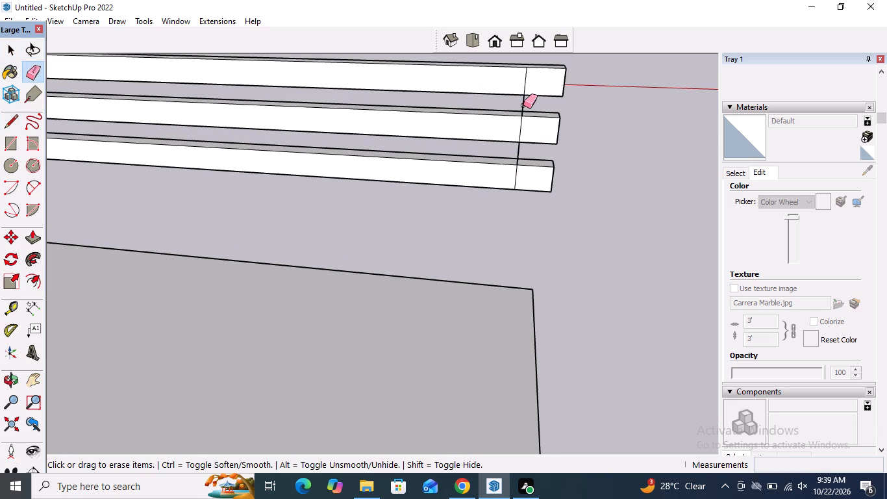
left_click(523, 105)
left_click(518, 150)
key("space")
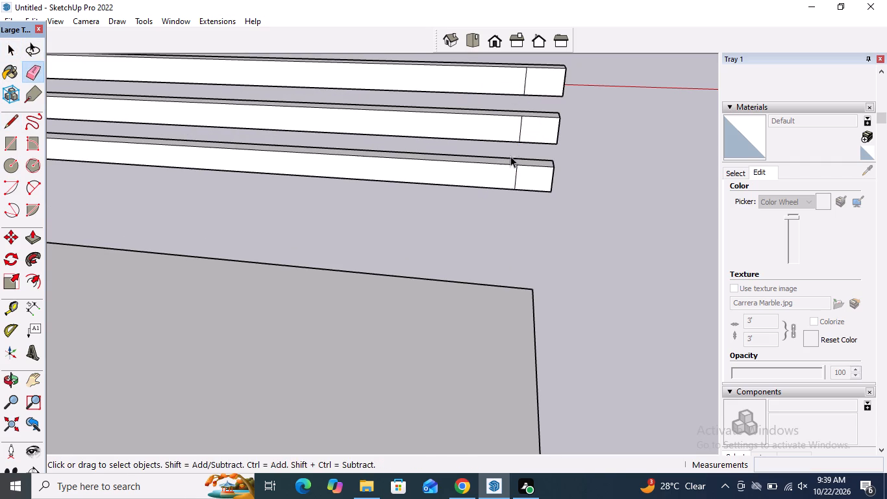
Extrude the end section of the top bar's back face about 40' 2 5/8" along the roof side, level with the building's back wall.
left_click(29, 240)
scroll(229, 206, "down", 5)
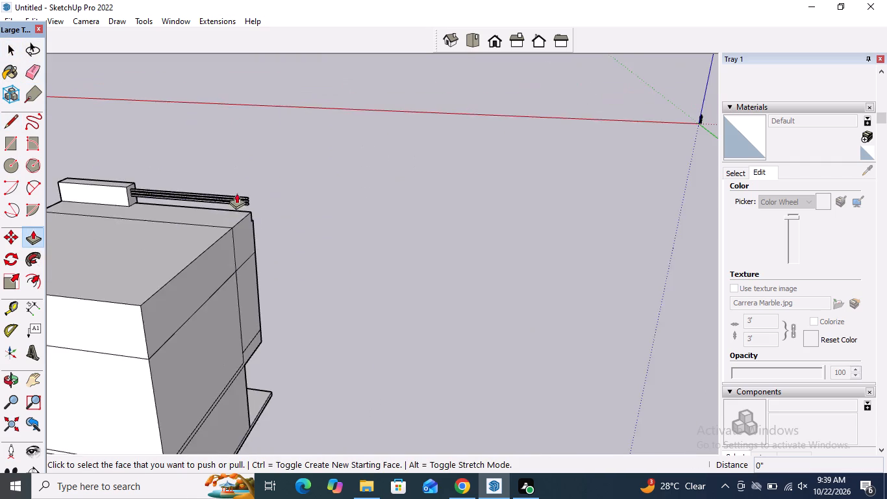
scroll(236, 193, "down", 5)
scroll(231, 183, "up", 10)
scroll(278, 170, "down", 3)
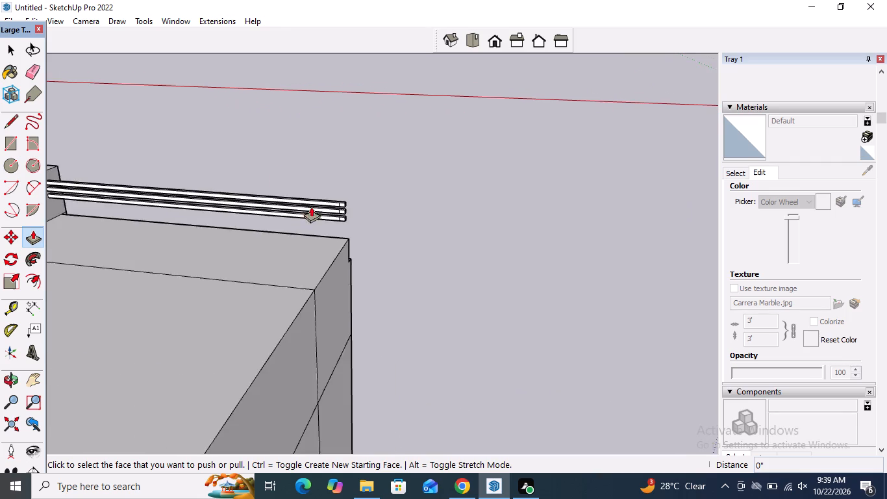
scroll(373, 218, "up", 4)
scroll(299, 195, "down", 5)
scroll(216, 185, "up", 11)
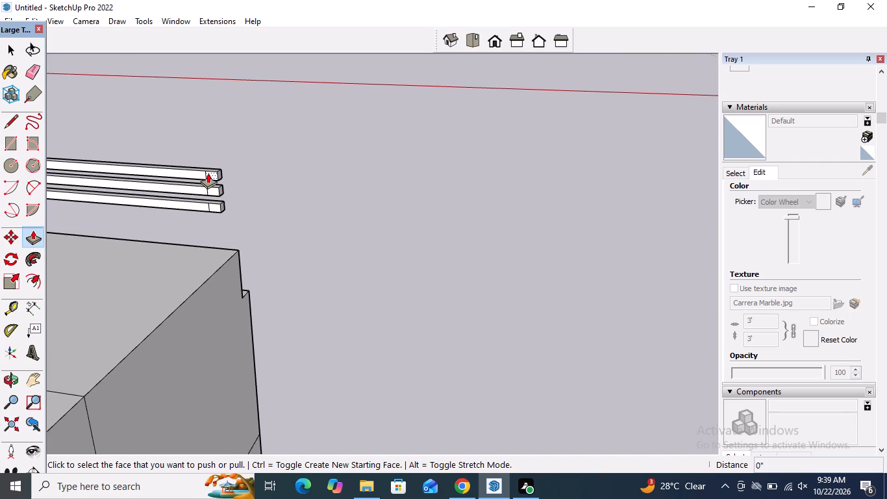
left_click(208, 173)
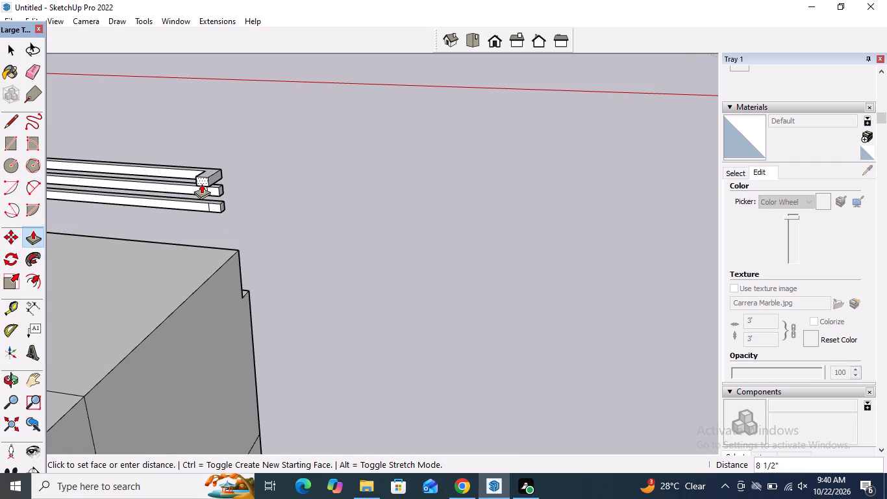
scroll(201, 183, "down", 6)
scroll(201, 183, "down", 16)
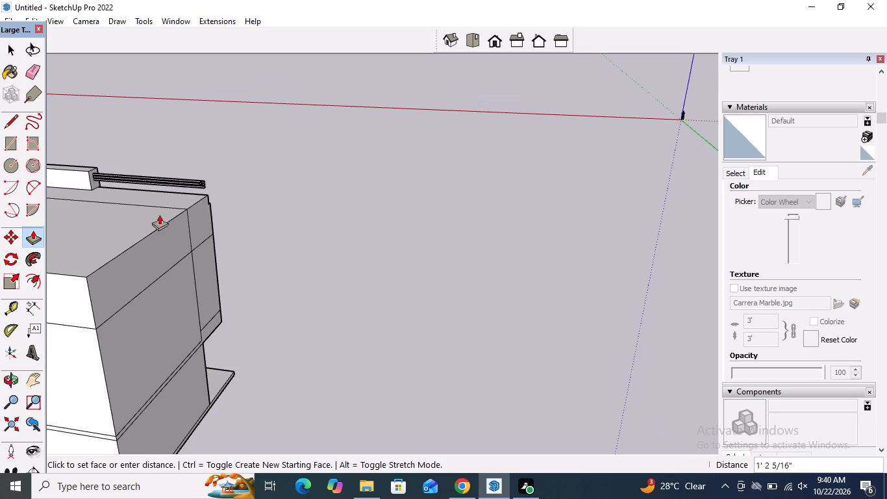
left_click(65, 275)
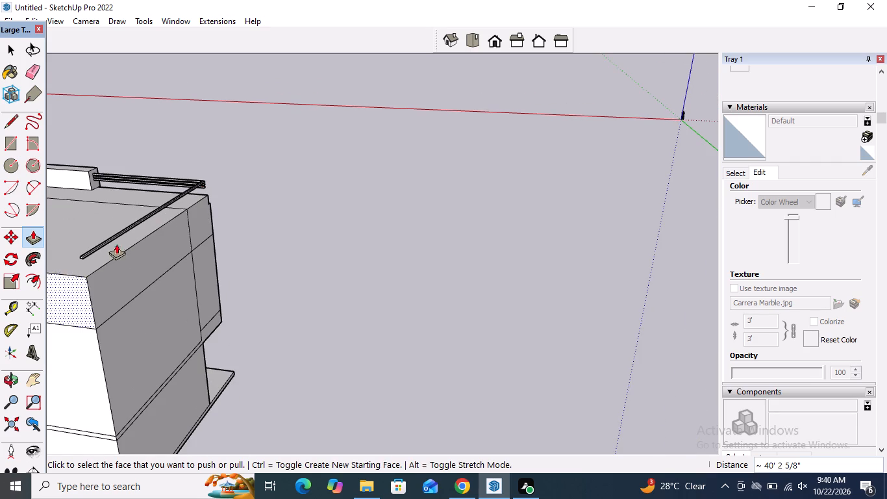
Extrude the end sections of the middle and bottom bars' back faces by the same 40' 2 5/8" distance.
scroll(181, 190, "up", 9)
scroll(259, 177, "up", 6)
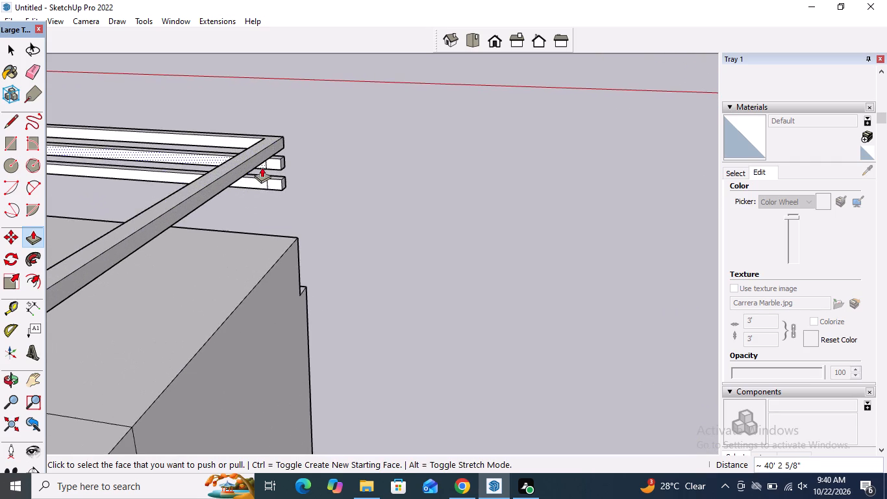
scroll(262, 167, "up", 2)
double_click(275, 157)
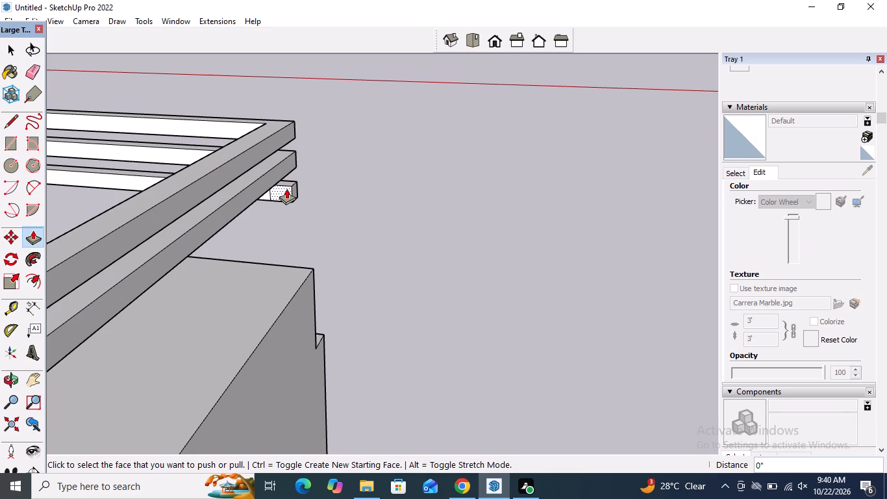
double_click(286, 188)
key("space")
Examine the three rooftop bars and their spacing from the front of the building, beside the facade block.
scroll(332, 192, "down", 8)
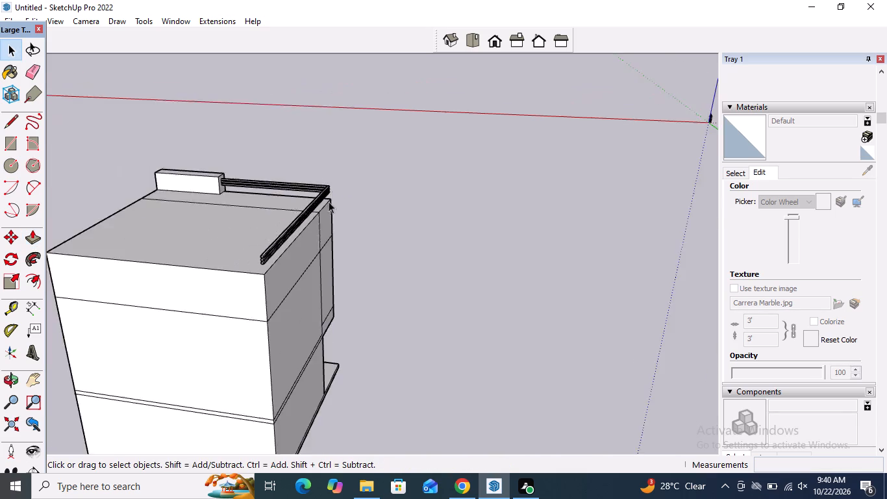
scroll(329, 201, "down", 3)
middle_click_drag(404, 216, 42, 218)
middle_click_drag(471, 231, 184, 152)
scroll(450, 166, "up", 5)
scroll(329, 180, "up", 12)
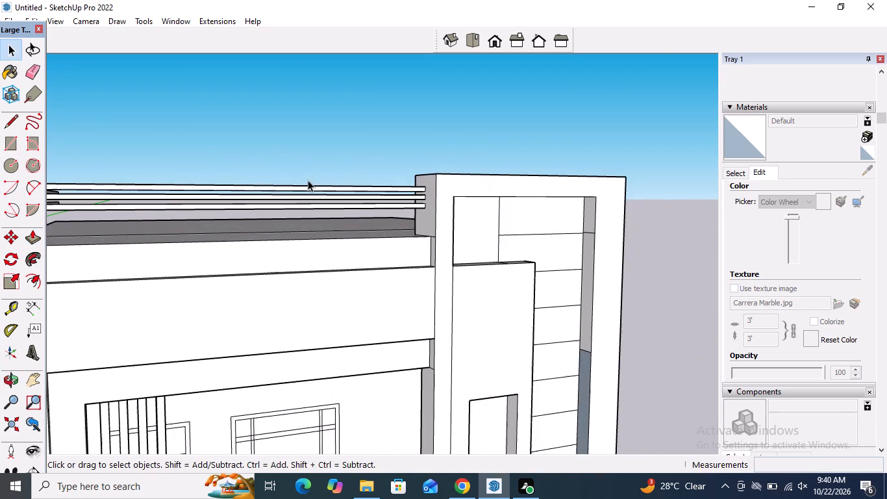
scroll(308, 180, "up", 1)
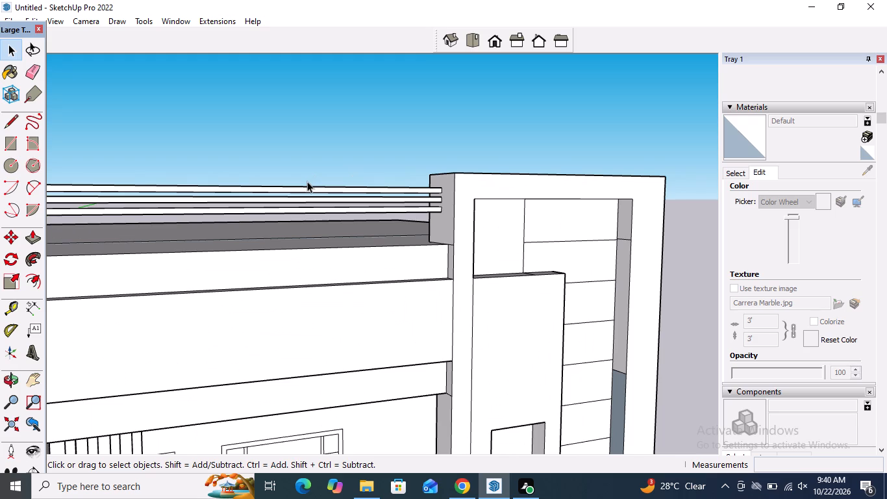
middle_click_drag(307, 181, 327, 217)
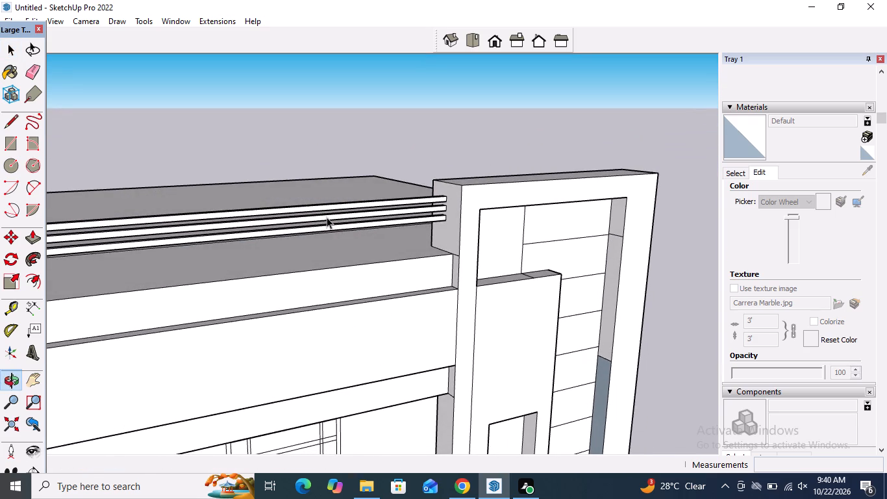
Undo the side bars, dividing lines, long bars and two copied squares, keeping only the original square on the block's side face.
key("ctrl+z")
key("ctrl+z")
key("ctrl+z")
key("ctrl+z")
key("ctrl+z")
key("ctrl+z")
key("space")
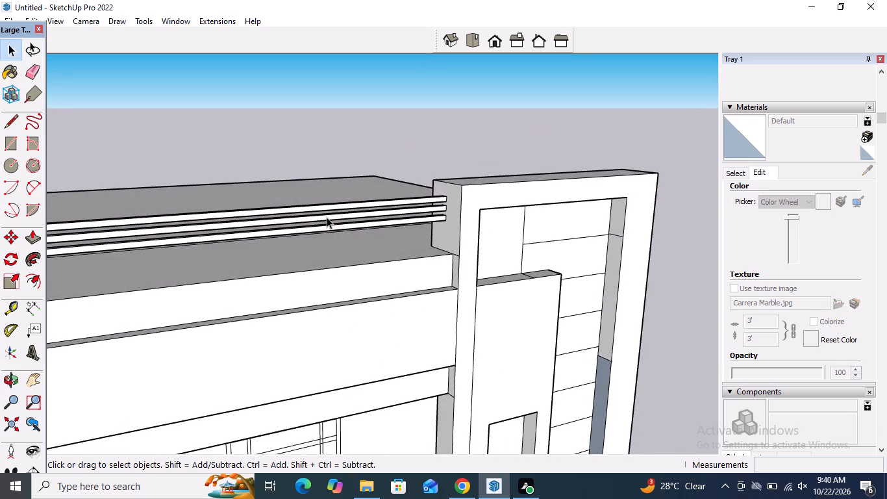
key("ctrl+z")
key("ctrl+z")
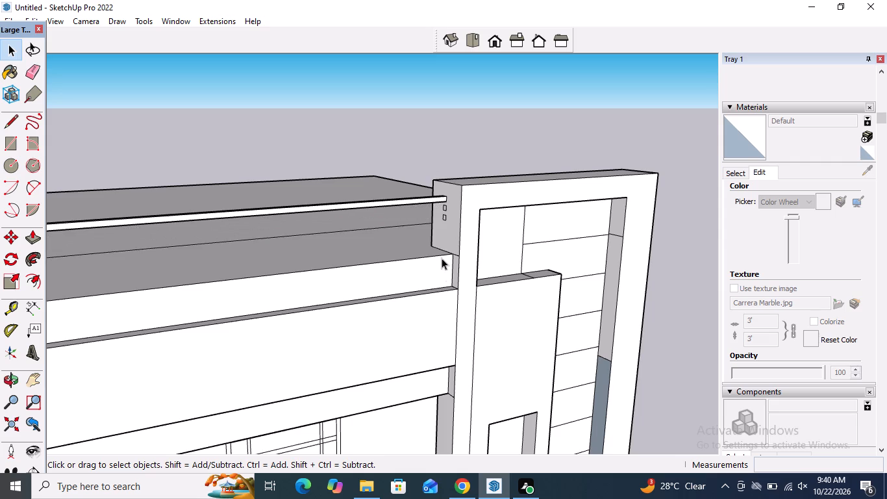
key("ctrl+z")
key("ctrl+z")
key("ctrl+z")
Copy the square on the block's side face straight down about 1' 1/2", and copy it again about 1' 1 3/4" below that.
middle_click_drag(436, 222, 527, 209)
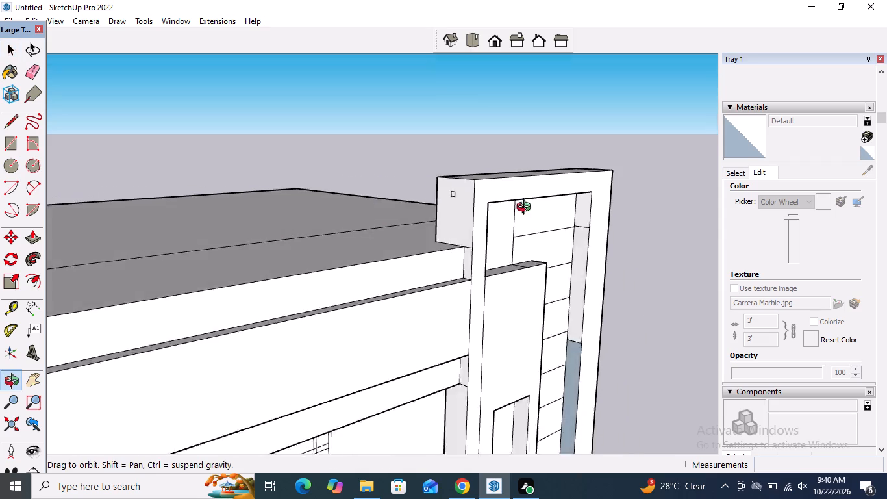
middle_click_drag(527, 209, 610, 207)
scroll(472, 190, "up", 12)
double_click(458, 192)
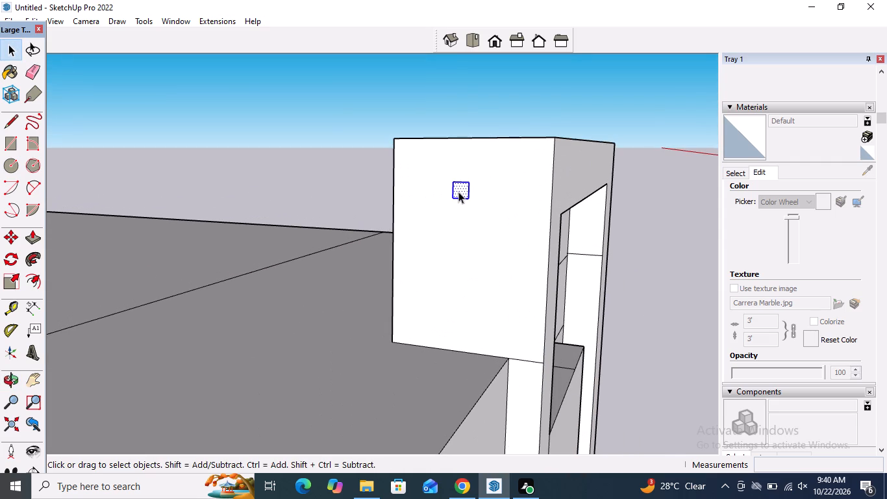
key("m")
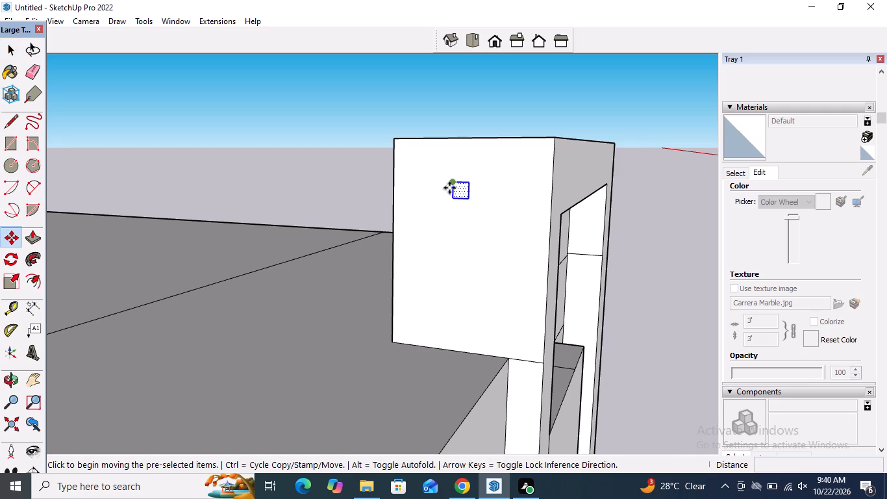
left_click(453, 183)
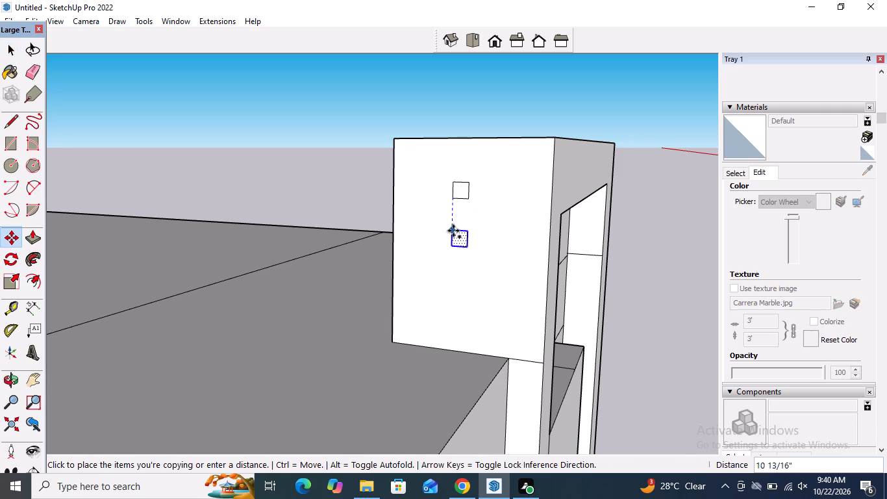
left_click(453, 237)
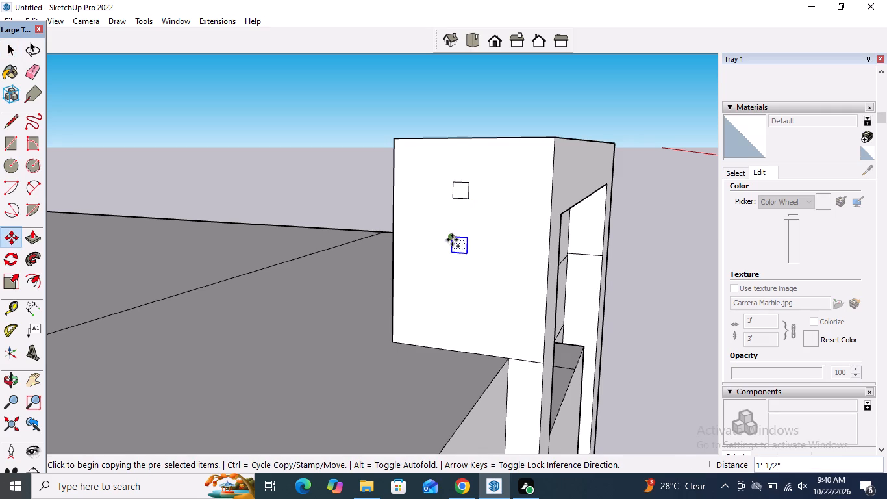
left_click(452, 238)
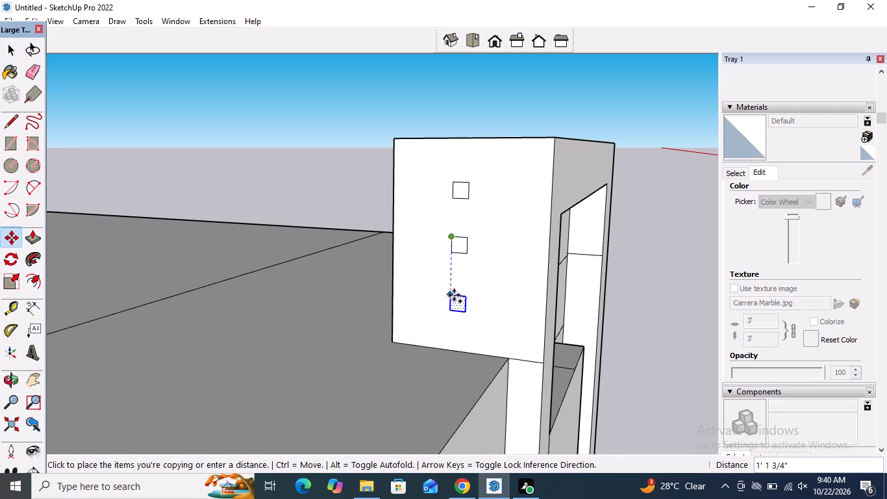
left_click(454, 295)
key("space")
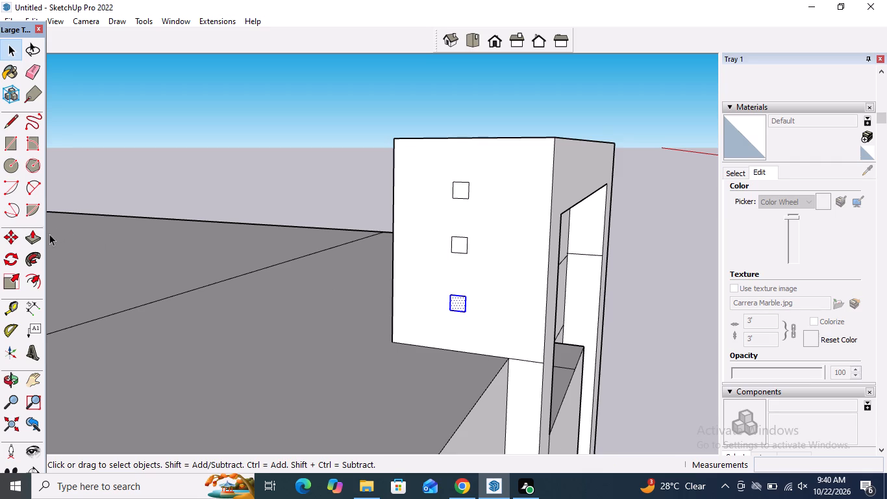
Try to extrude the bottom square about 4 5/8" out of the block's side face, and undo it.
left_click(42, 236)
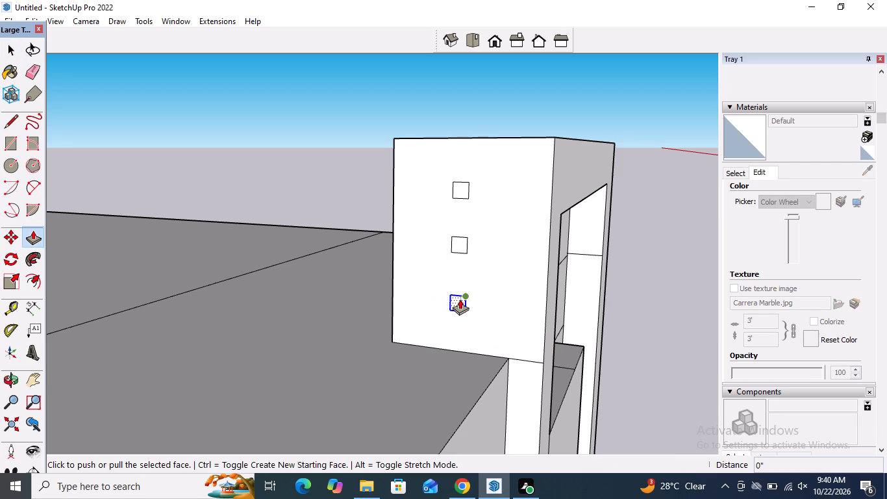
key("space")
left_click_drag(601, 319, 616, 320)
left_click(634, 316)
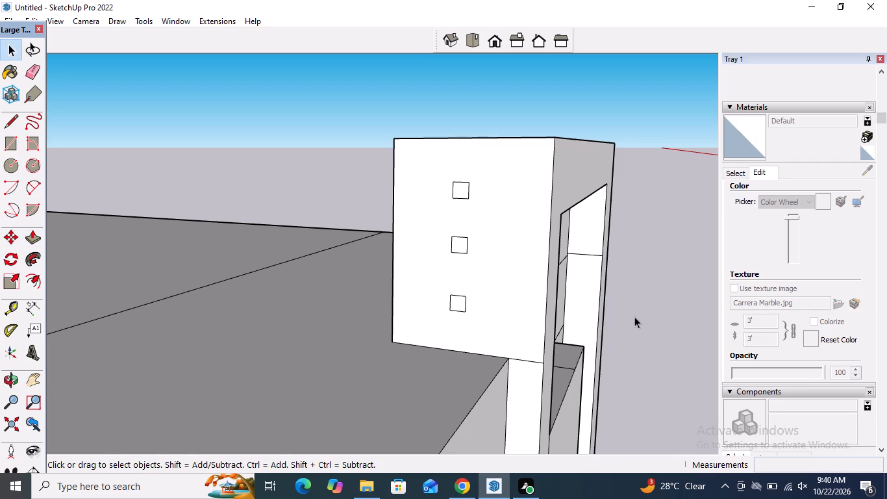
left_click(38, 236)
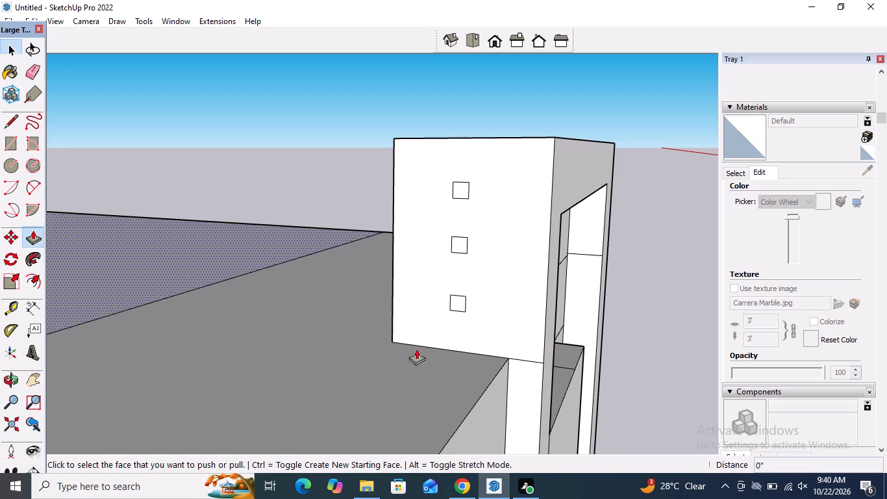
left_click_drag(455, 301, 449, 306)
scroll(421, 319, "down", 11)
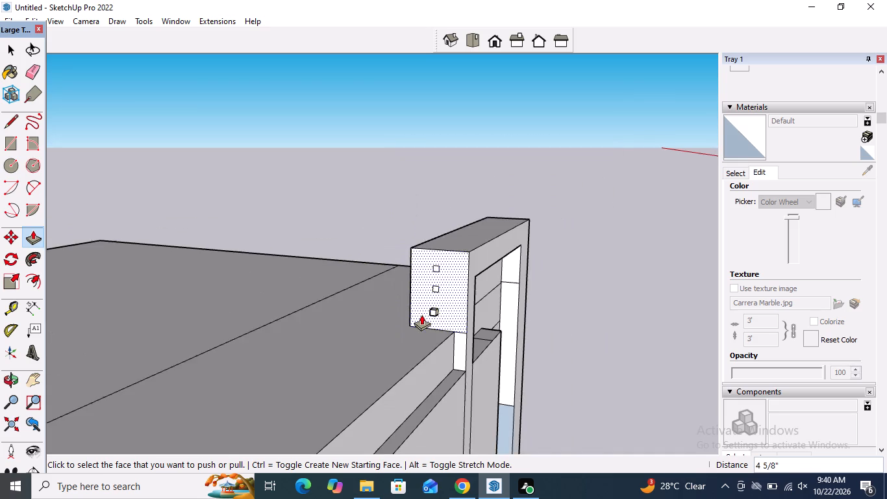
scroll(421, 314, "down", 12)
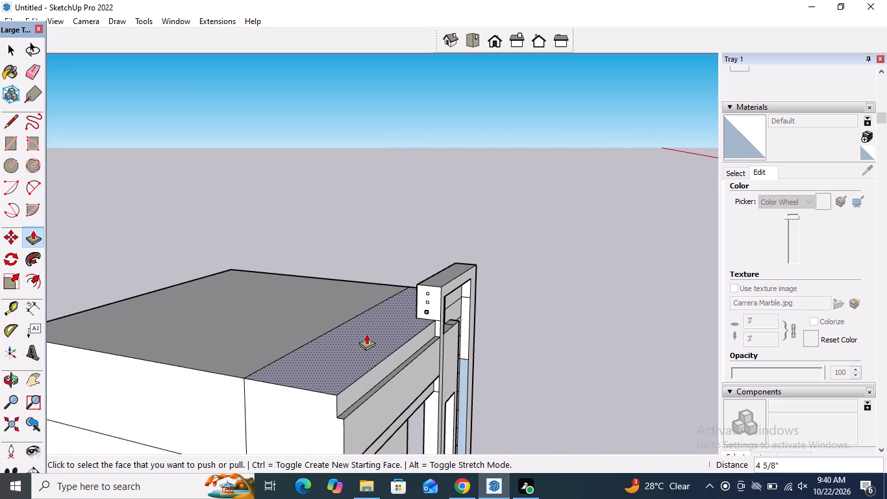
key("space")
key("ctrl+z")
Extrude the bottom square about 25' 8 3/8" over the roof, level with the roof's far side edge.
scroll(449, 291, "up", 2)
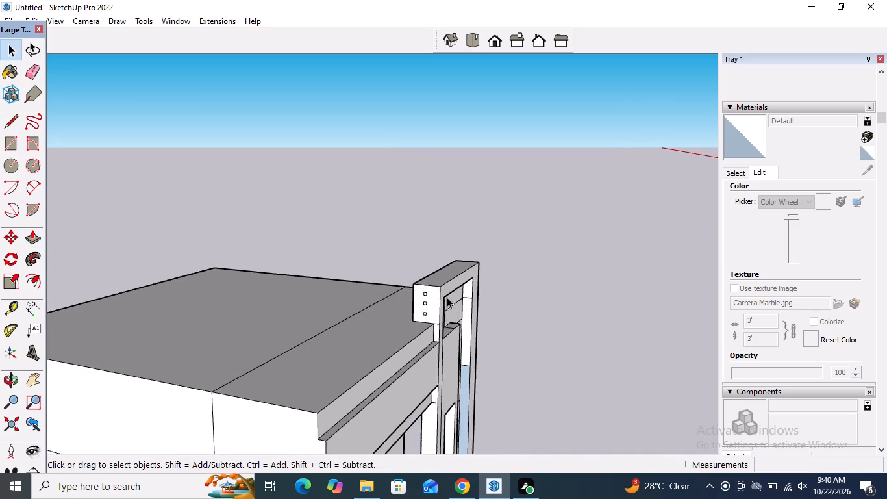
scroll(447, 297, "up", 6)
left_click(29, 234)
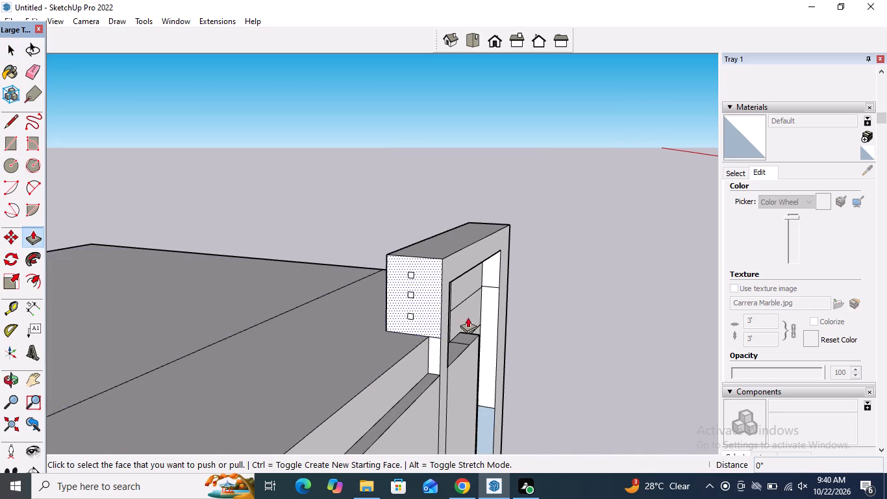
scroll(456, 308, "up", 4)
left_click(388, 318)
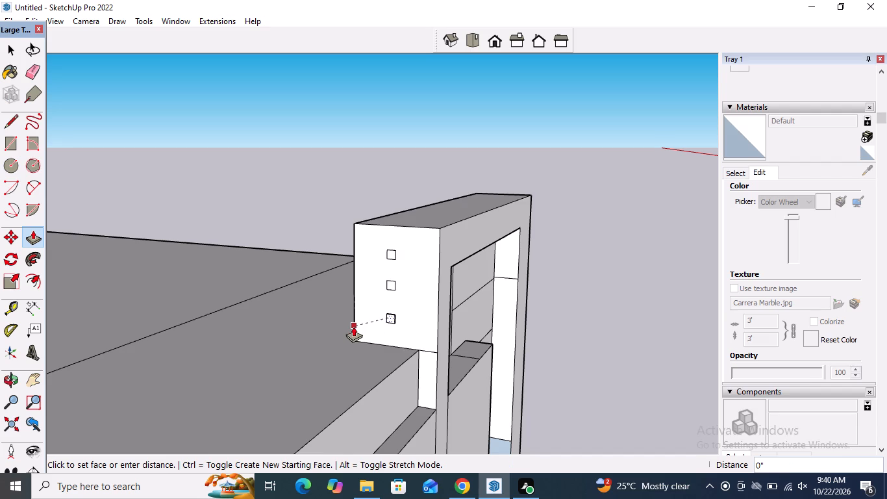
scroll(401, 332, "down", 16)
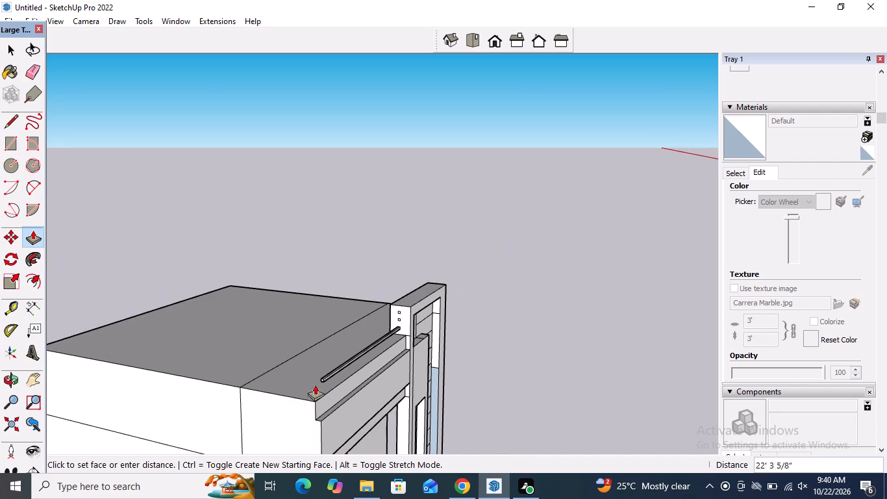
scroll(281, 395, "up", 4)
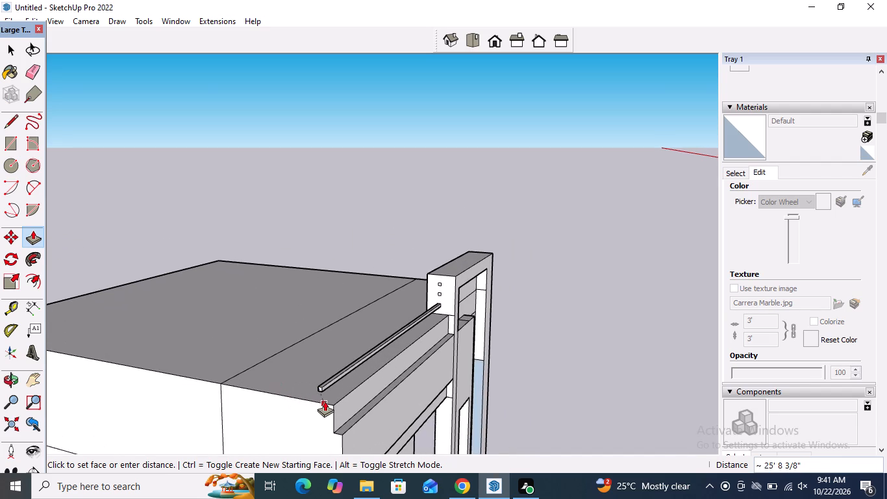
left_click(325, 401)
Extrude the middle and top squares by the same 25' 8 3/8" distance to form two more parallel bars.
scroll(482, 261, "up", 4)
scroll(425, 291, "up", 8)
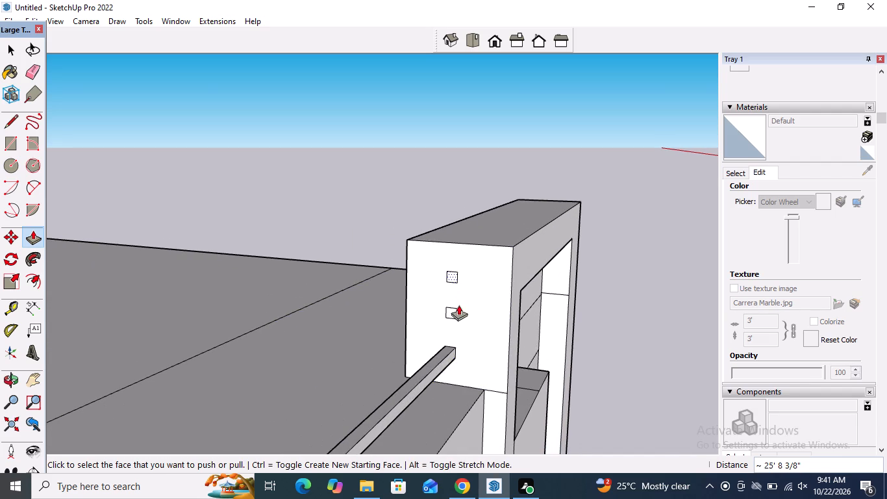
double_click(451, 310)
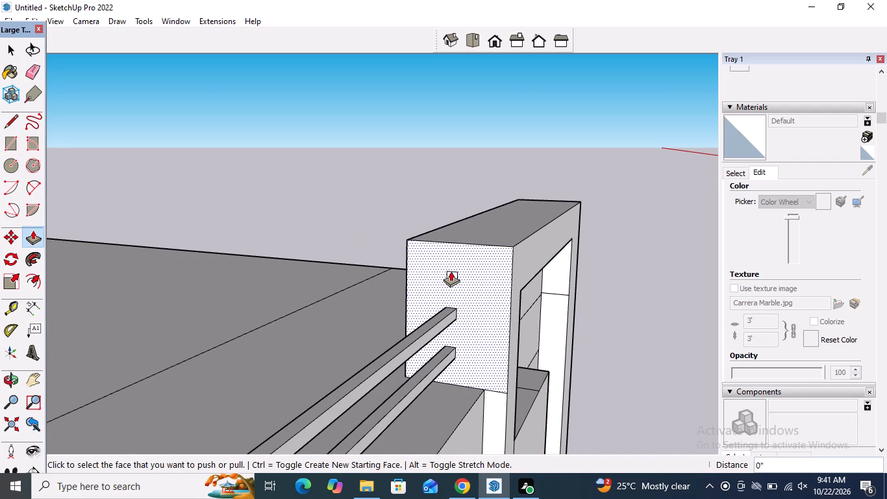
double_click(450, 274)
scroll(527, 217, "down", 11)
scroll(590, 236, "down", 2)
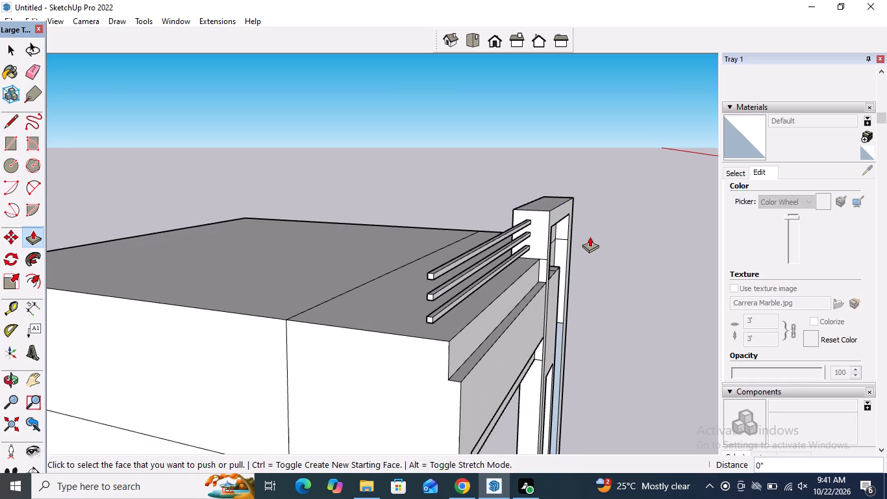
scroll(590, 237, "down", 3)
key("space")
Draw a vertical line about 2' 5 15/16" long across the three rooftop bars' inner side faces, near their free ends.
middle_click_drag(405, 262, 761, 262)
middle_click_drag(492, 260, 646, 272)
scroll(566, 210, "up", 4)
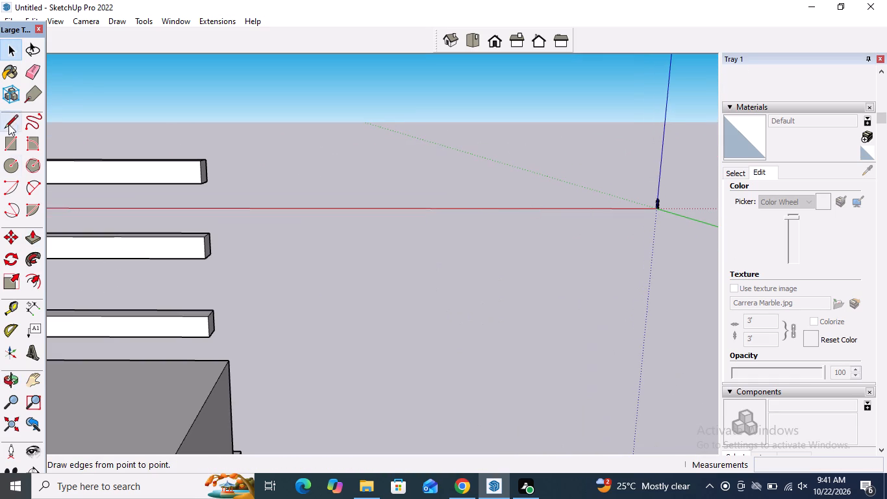
left_click(10, 115)
left_click_drag(159, 162, 159, 172)
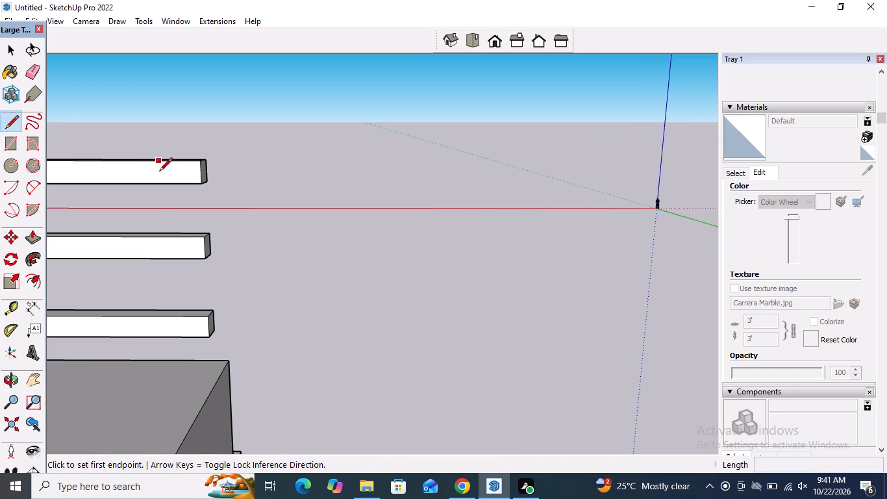
left_click_drag(159, 172, 159, 177)
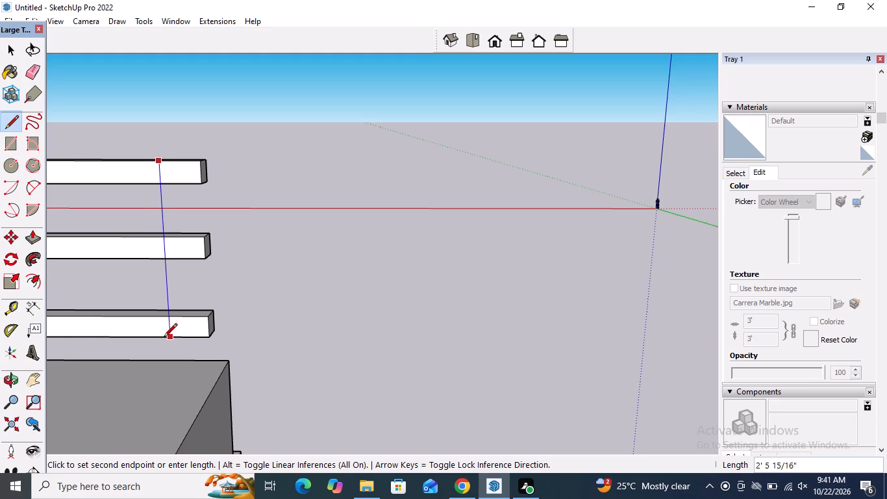
left_click(164, 338)
Erase the two line pieces spanning the gaps between the bars, keeping the dividing lines on the bar faces.
left_click(34, 71)
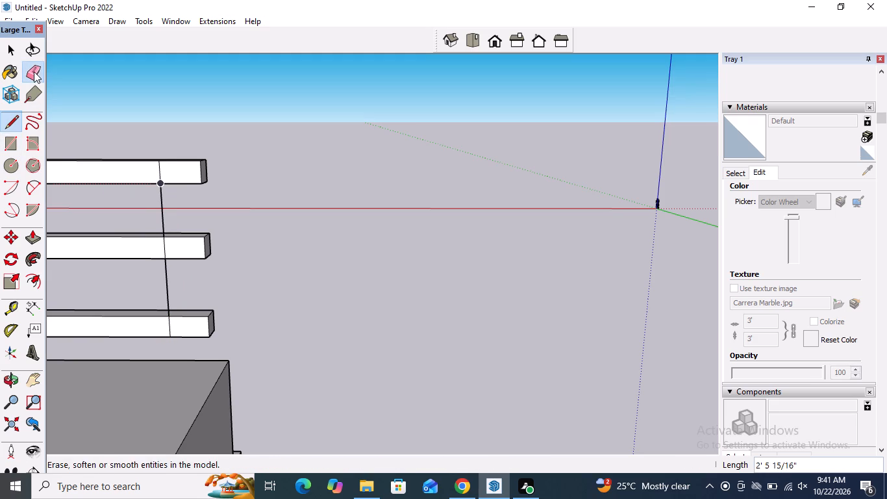
left_click(165, 220)
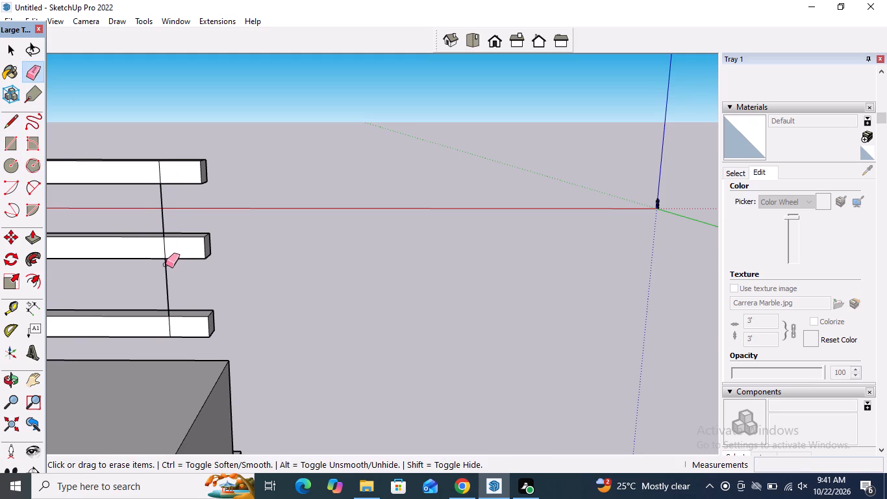
left_click_drag(179, 287, 127, 279)
left_click_drag(195, 217, 139, 211)
key("space")
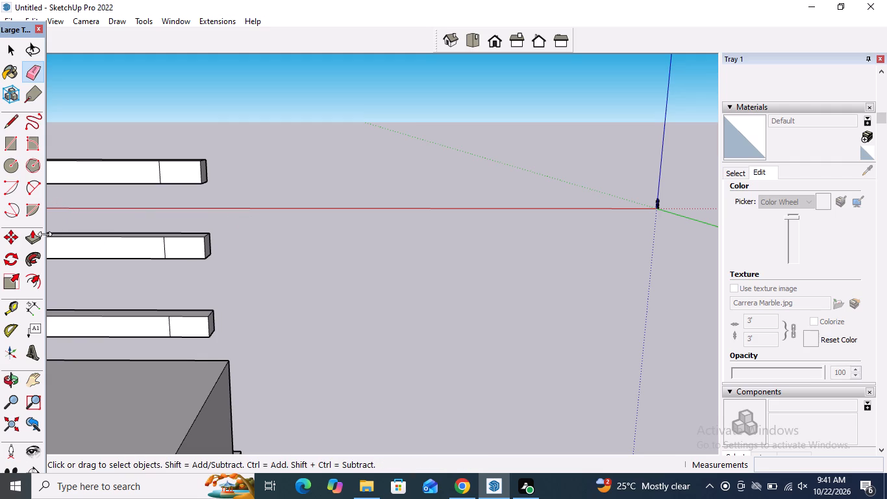
Extrude the top bar's marked end section about 40' 1/2" back along the roof's side edge.
left_click(34, 238)
left_click(193, 170)
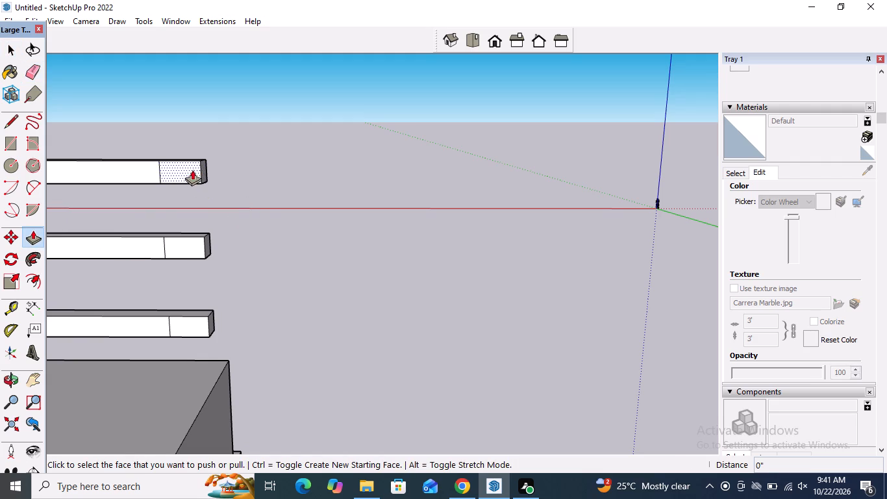
left_click(179, 172)
scroll(156, 197, "down", 4)
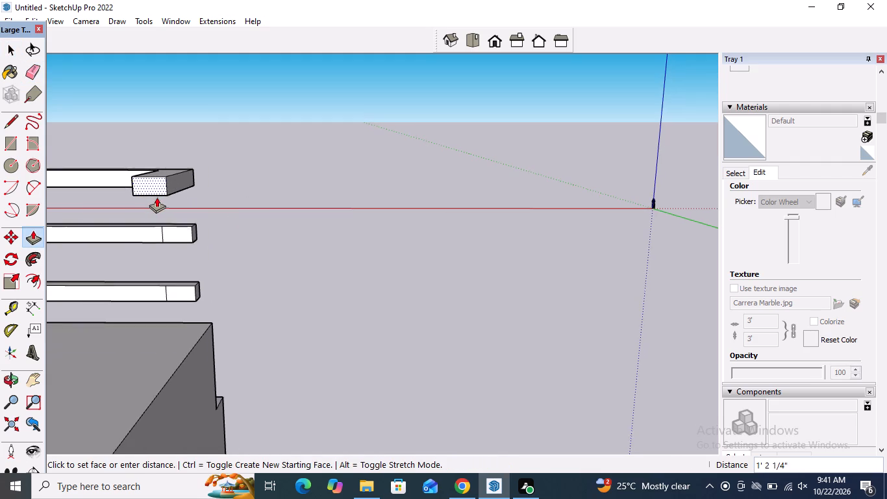
scroll(156, 197, "down", 20)
scroll(156, 197, "down", 12)
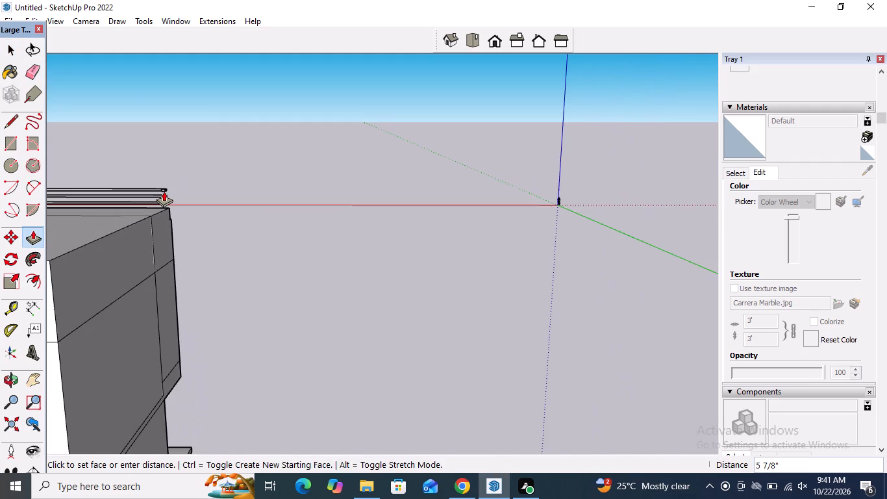
middle_click_drag(164, 191, 240, 202)
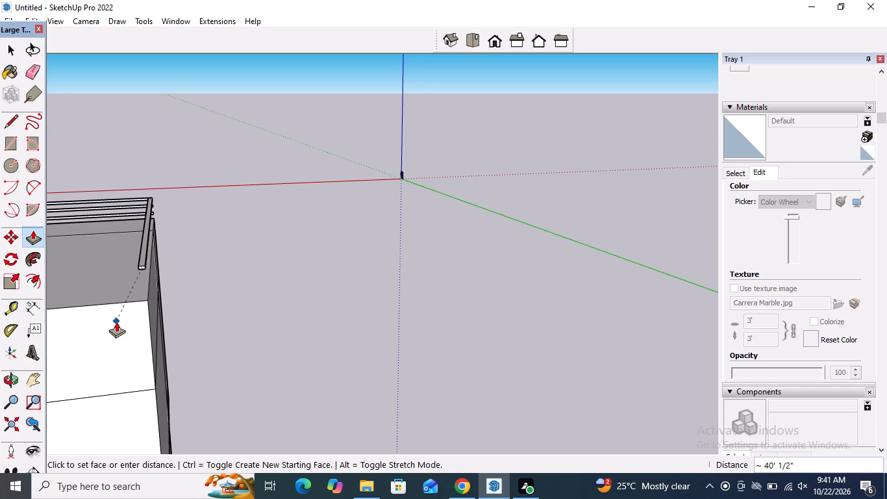
left_click(116, 322)
Extrude the marked end sections of the middle and bottom bars by the same 40' 1/2" distance.
middle_click_drag(190, 219, 129, 190)
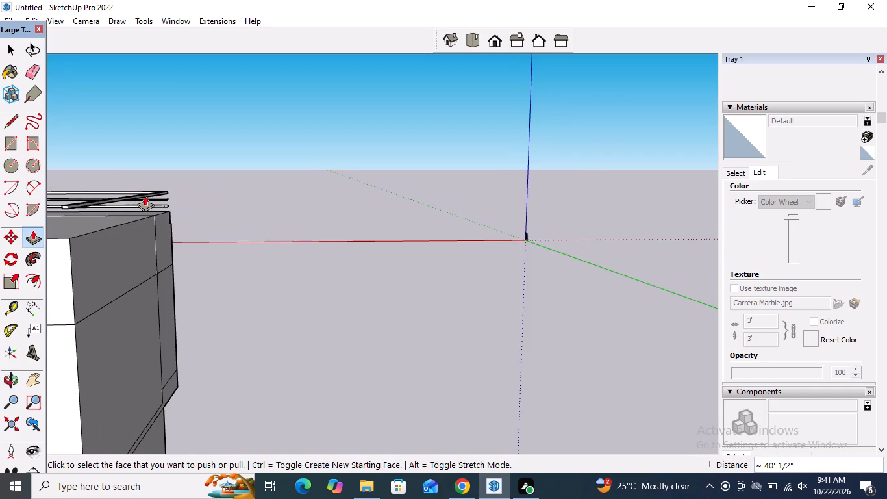
scroll(147, 192, "up", 8)
scroll(235, 198, "down", 3)
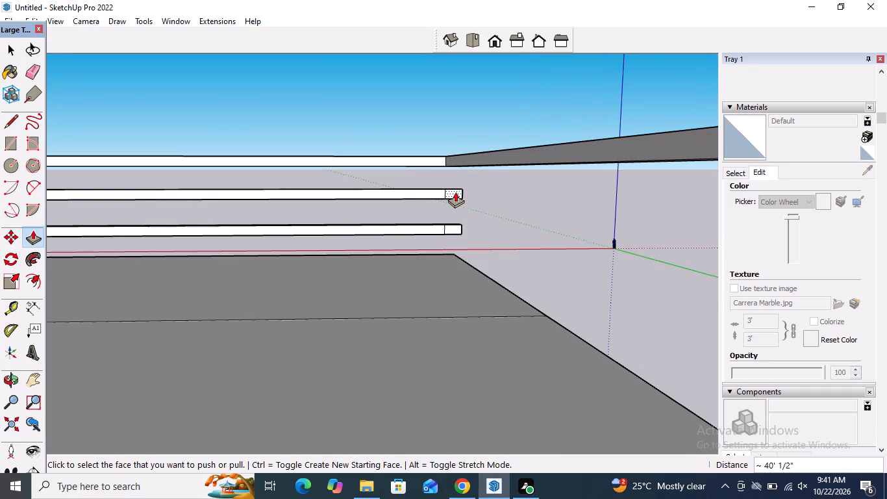
scroll(456, 191, "up", 2)
double_click(456, 191)
double_click(456, 238)
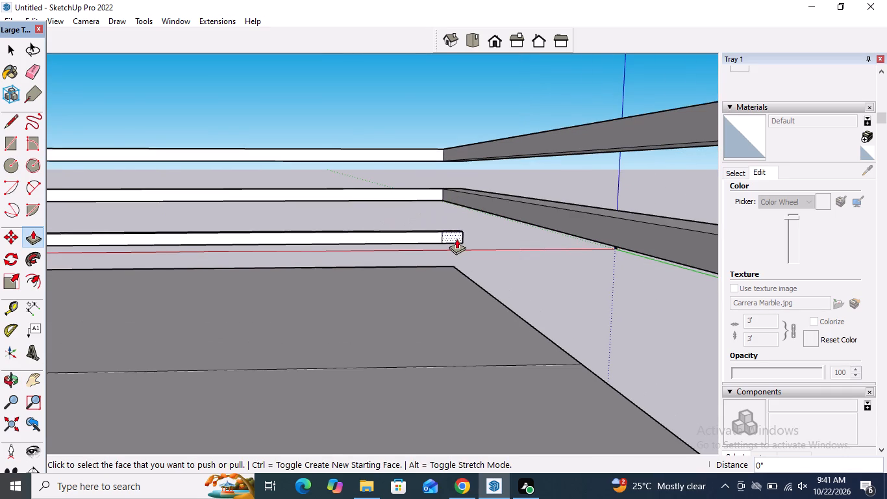
key("space")
Examine the turned rooftop bars and the whole building from the side and the front.
scroll(351, 190, "down", 17)
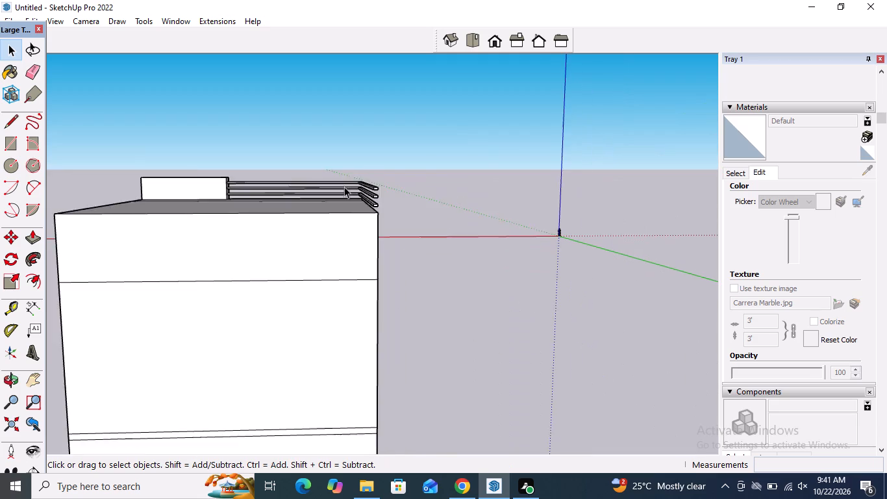
scroll(344, 186, "down", 2)
middle_click_drag(434, 209, 63, 215)
middle_click_drag(468, 249, 279, 236)
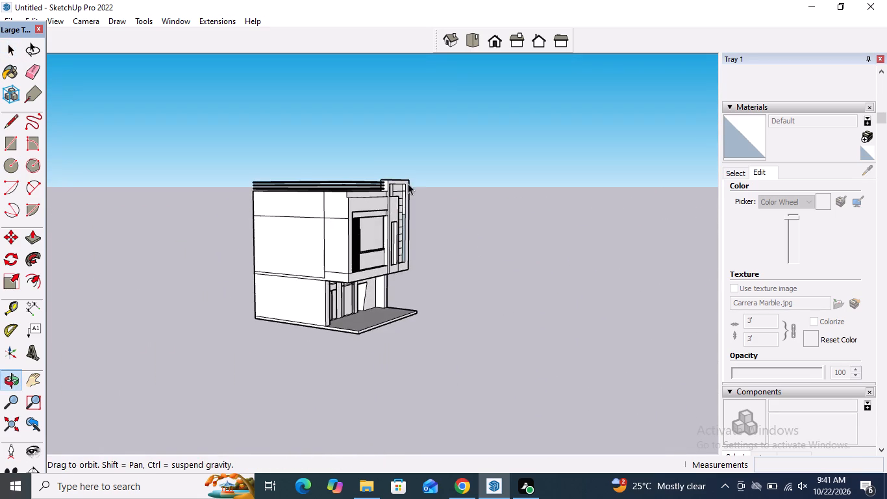
scroll(408, 178, "up", 5)
scroll(350, 190, "up", 14)
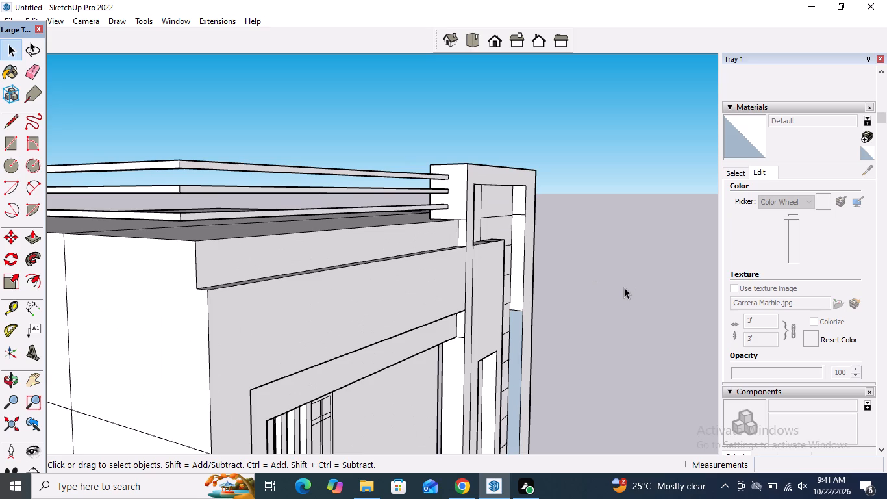
scroll(79, 105, "down", 3)
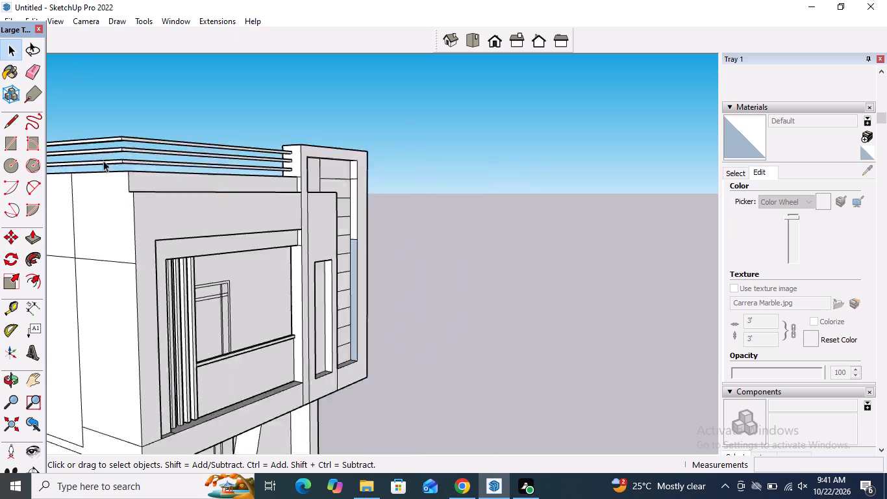
scroll(103, 160, "down", 6)
middle_click_drag(295, 193, 89, 205)
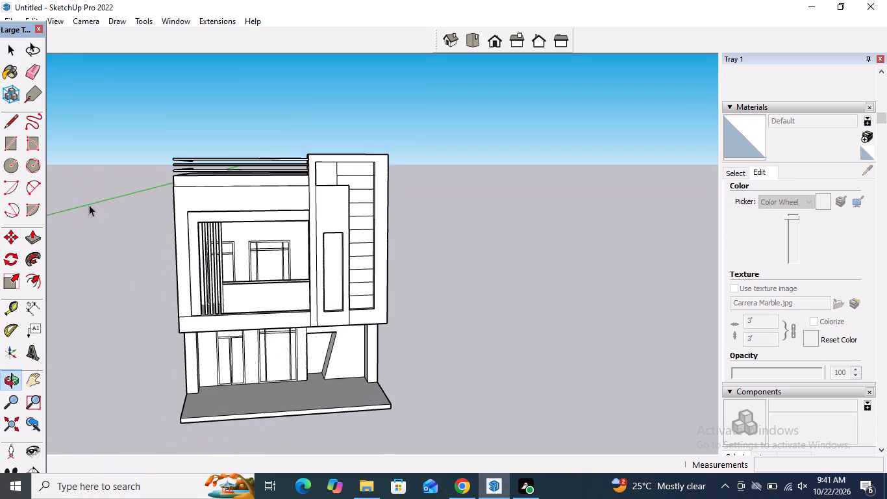
scroll(179, 154, "up", 4)
middle_click_drag(189, 196, 184, 155)
scroll(184, 155, "up", 1)
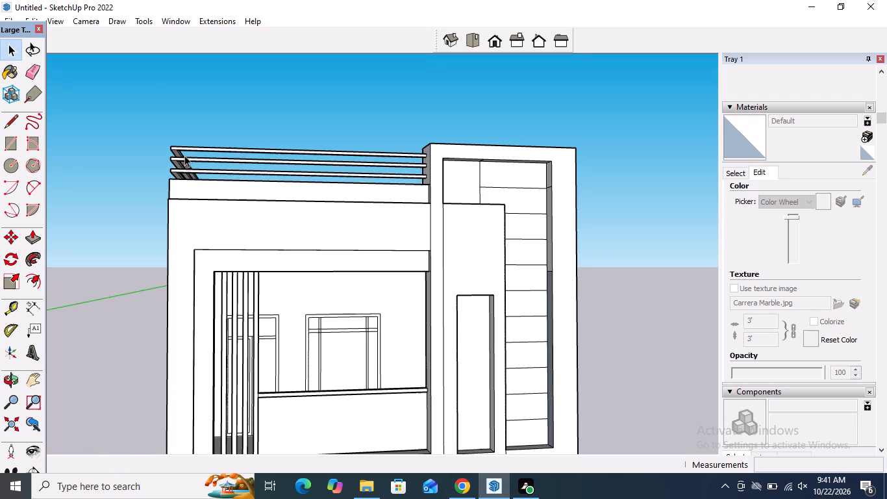
scroll(334, 186, "down", 5)
scroll(355, 240, "down", 5)
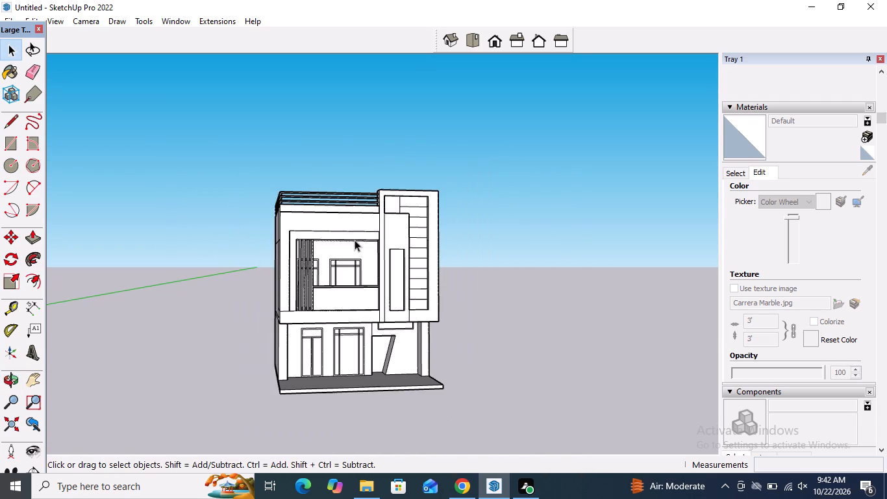
middle_click_drag(344, 433, 325, 472)
scroll(391, 357, "up", 4)
middle_click_drag(392, 355, 392, 387)
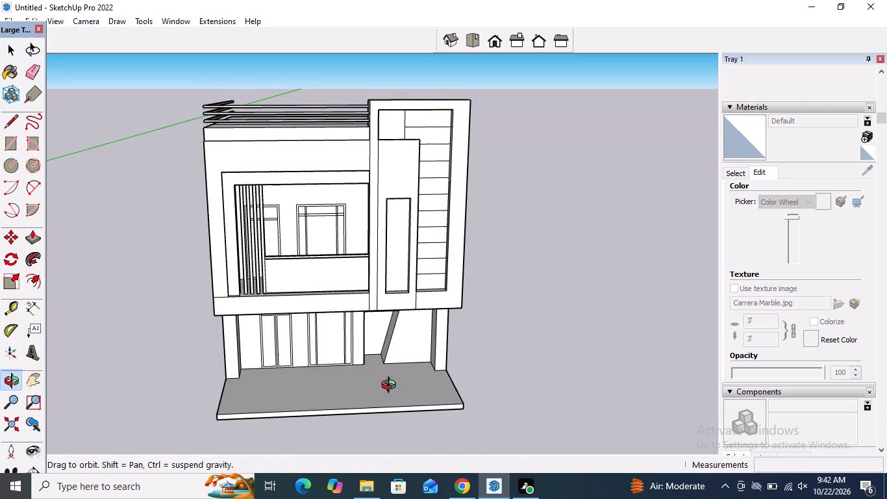
middle_click_drag(392, 387, 392, 388)
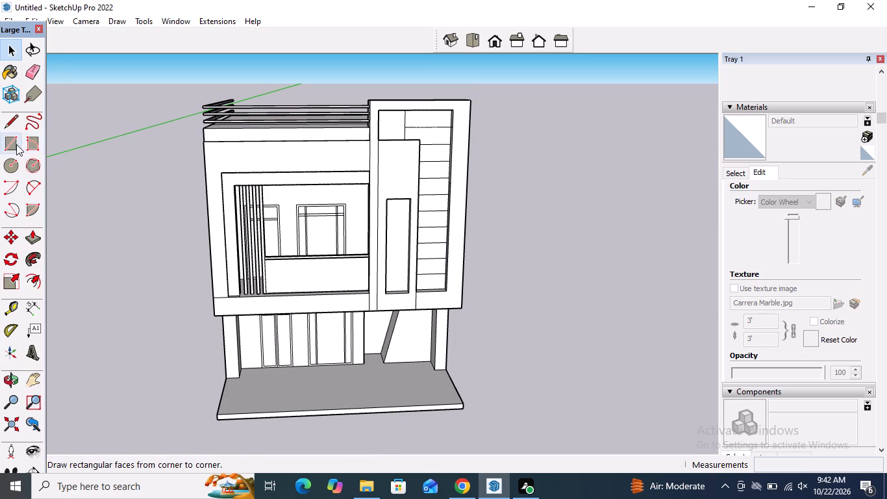
Draw a line about 41' 6 5/8" long across the ground-floor porch slab, parallel to its front edge, from side to side.
left_click(13, 129)
middle_click_drag(282, 368, 288, 407)
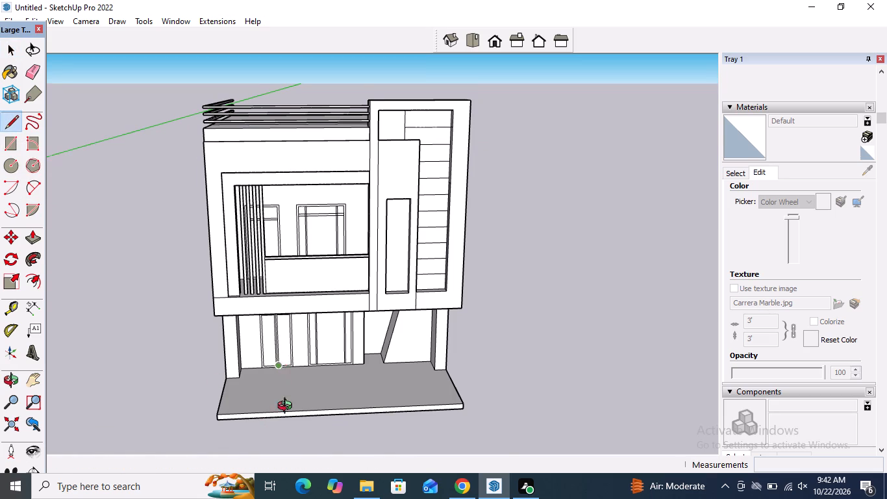
middle_click_drag(288, 407, 227, 445)
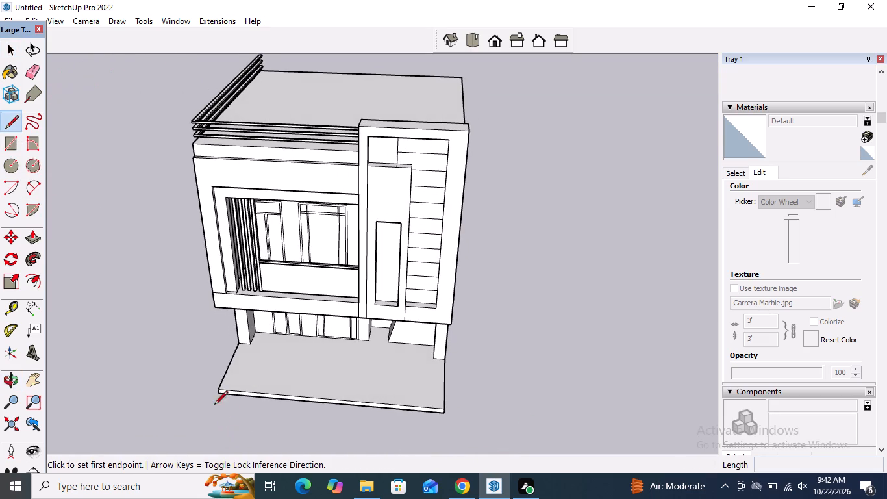
scroll(226, 366, "up", 2)
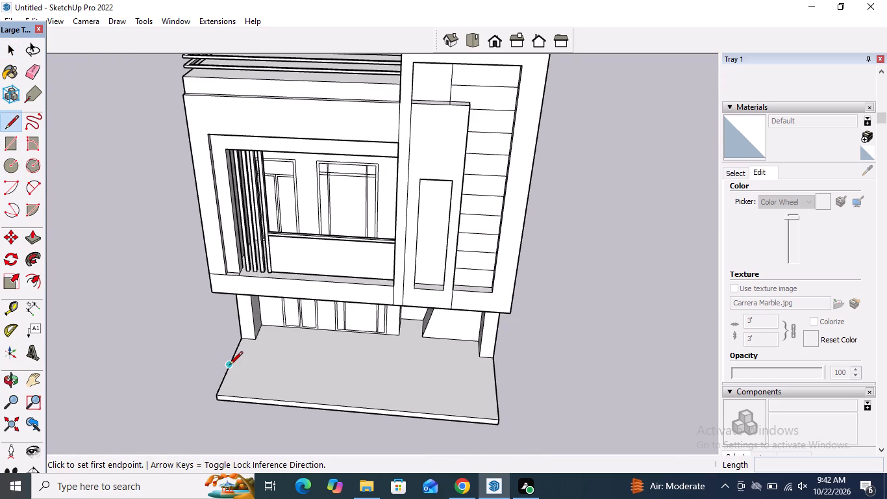
scroll(223, 374, "up", 2)
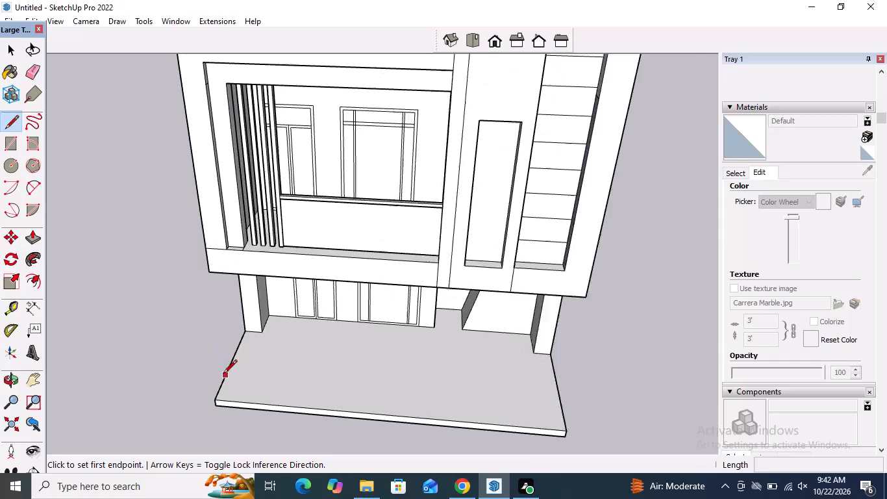
scroll(223, 374, "up", 1)
middle_click_drag(223, 374, 241, 323)
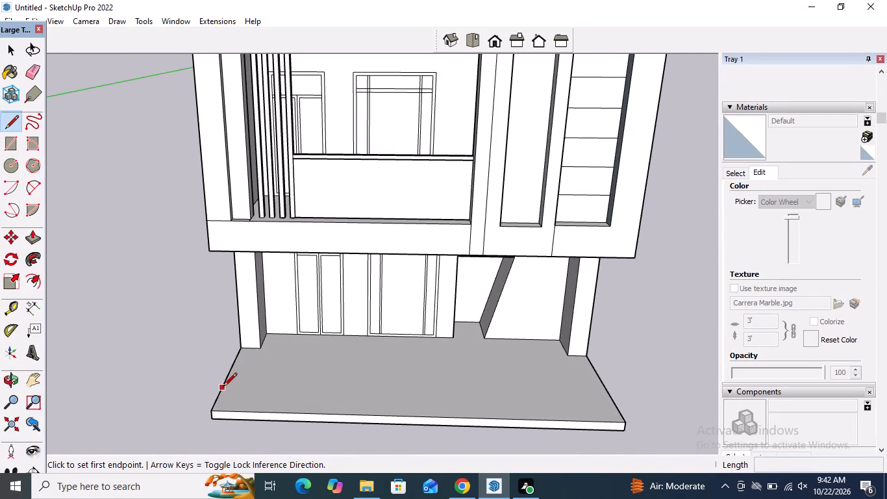
left_click_drag(223, 387, 237, 400)
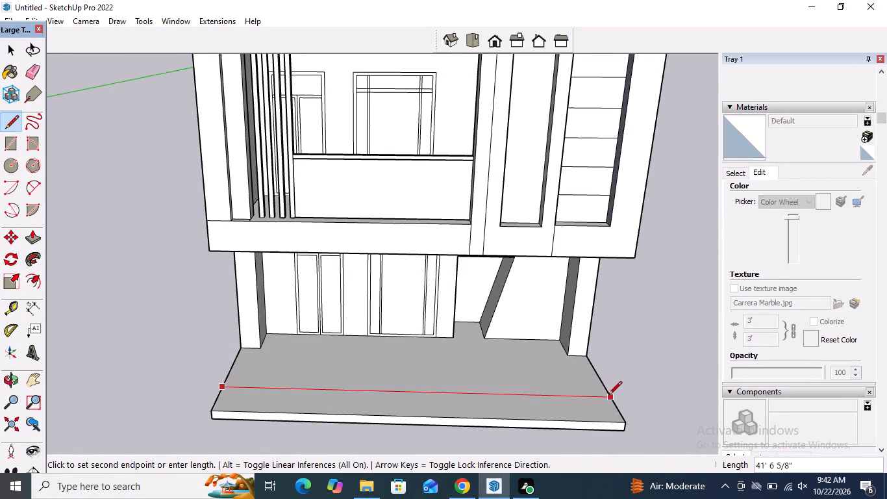
left_click(608, 396)
key("space")
Extrude the front face of the ground-floor wall end beside the double door about 8' 10 13/16" to the porch line.
middle_click_drag(357, 365, 427, 362)
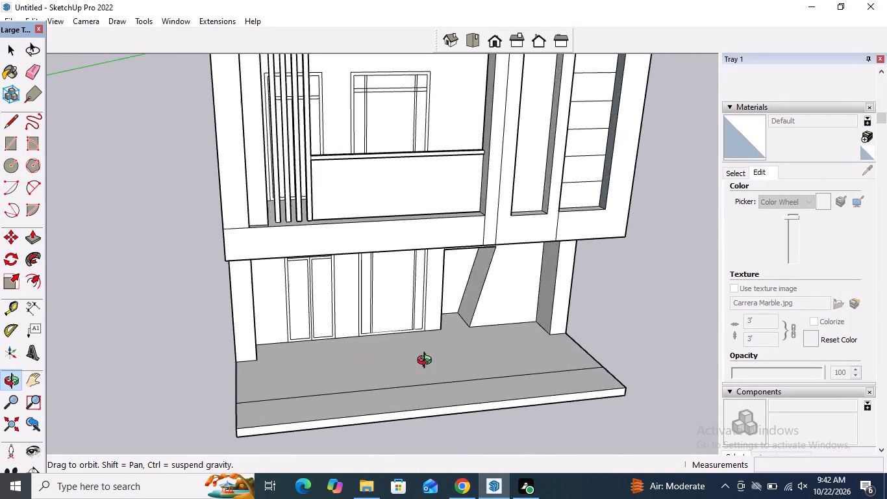
middle_click_drag(427, 362, 522, 362)
scroll(522, 362, "down", 1)
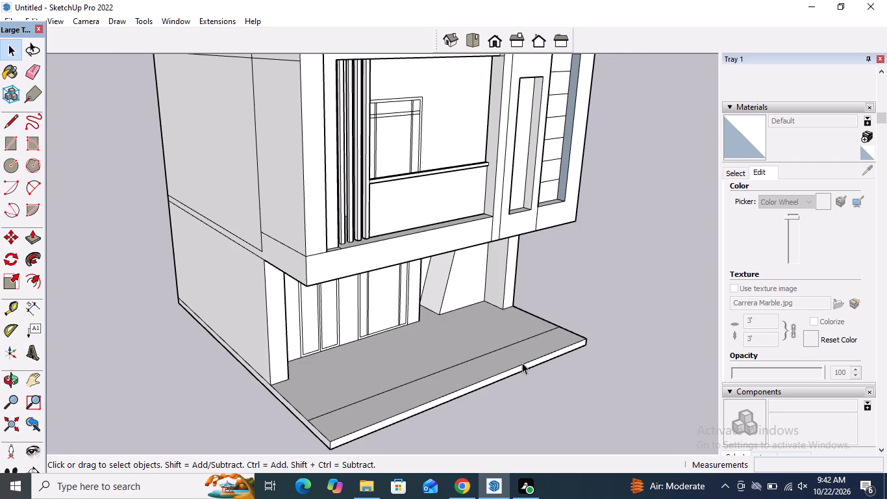
middle_click_drag(455, 341, 100, 329)
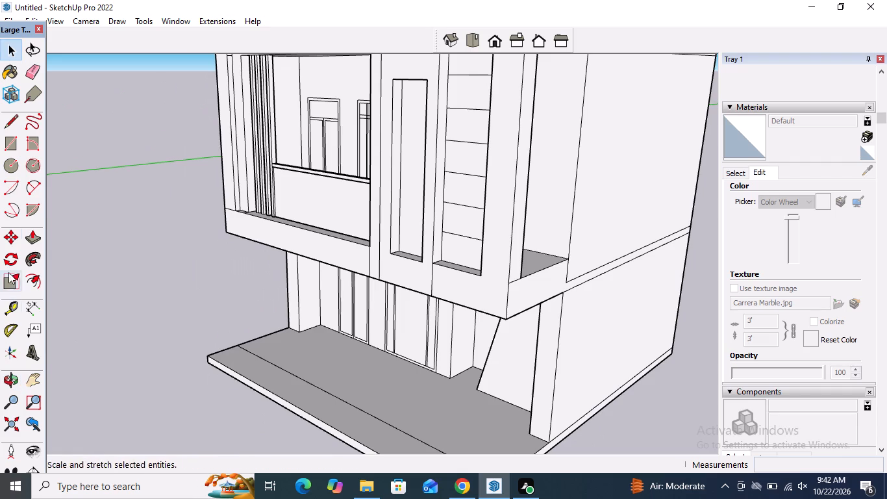
left_click(25, 237)
middle_click_drag(271, 283, 275, 244)
scroll(283, 306, "up", 3)
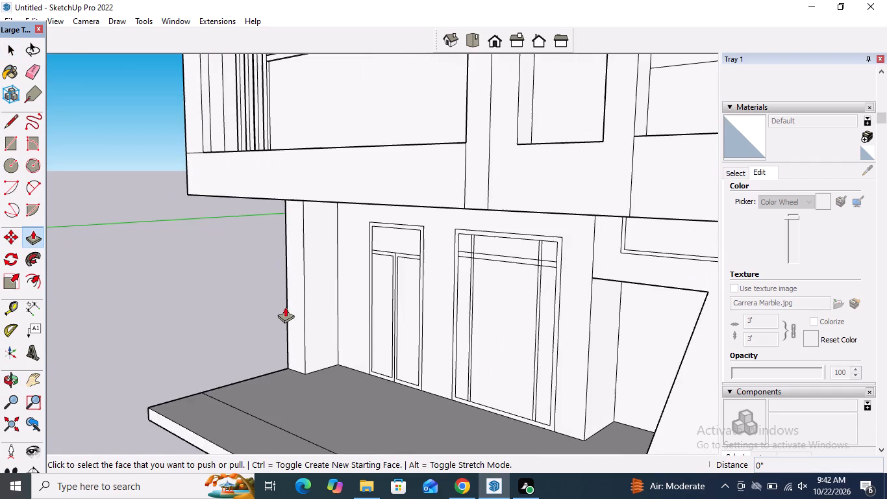
left_click(289, 307)
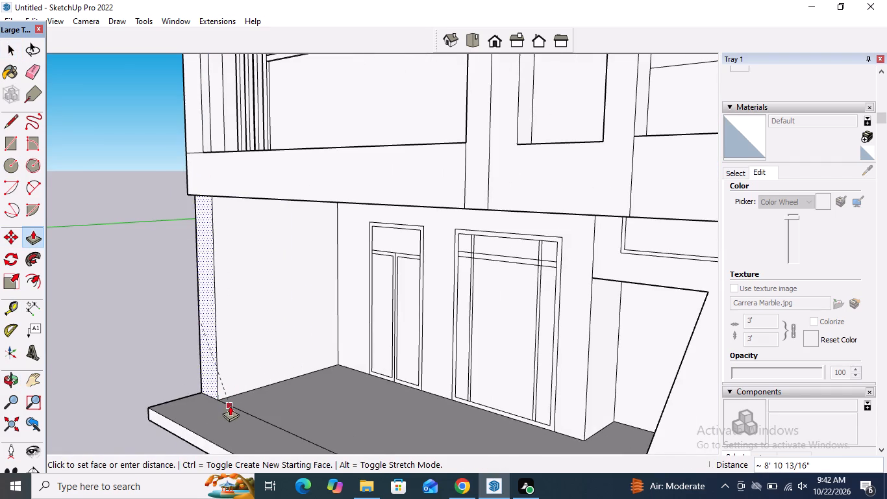
left_click(229, 405)
Extrude the front face of the opposite ground-floor wall end, beside the slanted wall, by the same 8' 10 13/16" distance.
scroll(220, 289, "down", 5)
double_click(535, 393)
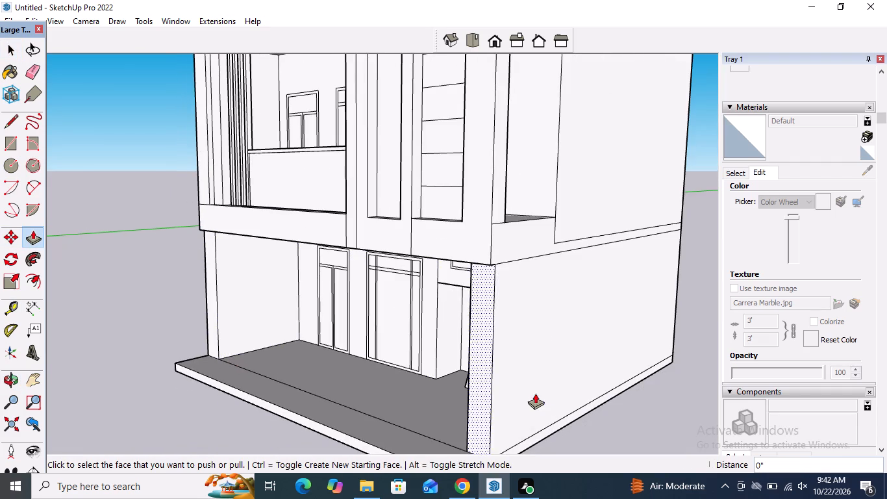
scroll(535, 354, "down", 5)
middle_click_drag(435, 395, 515, 398)
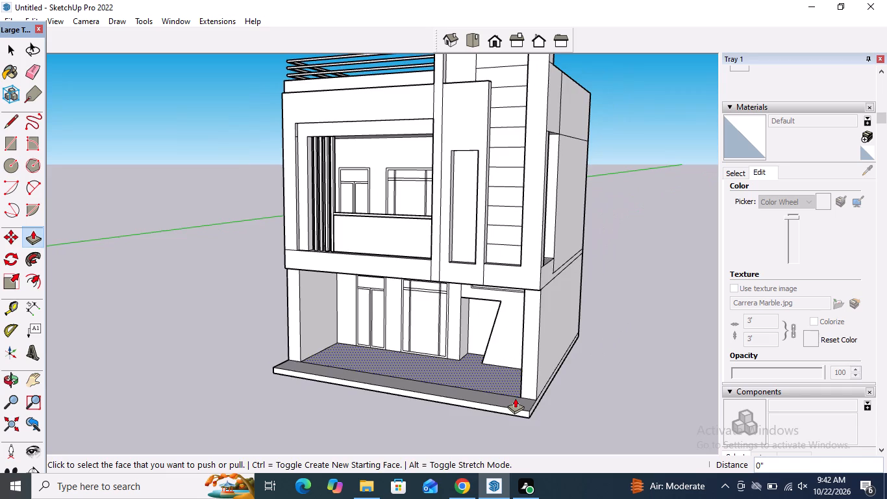
Push the front face of the ground-floor porch slab back by 1' 3 1/8".
scroll(515, 398, "down", 2)
middle_click_drag(434, 385, 469, 485)
scroll(402, 405, "up", 3)
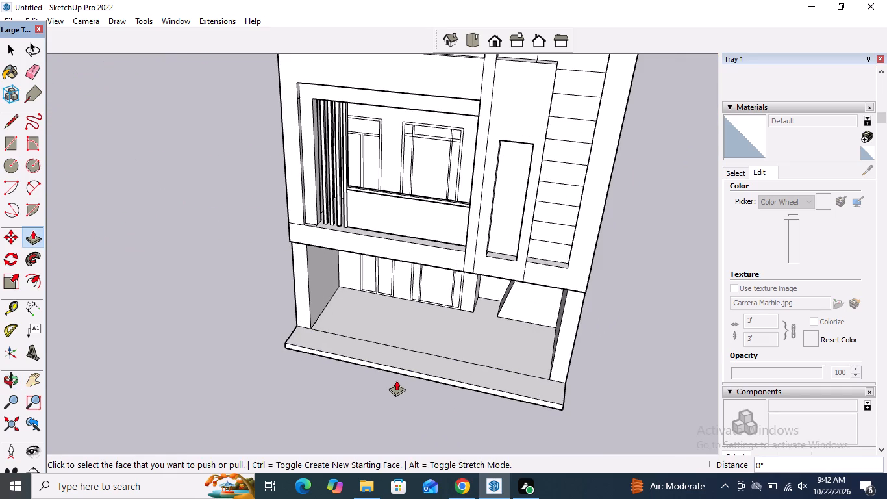
left_click(395, 371)
left_click(396, 365)
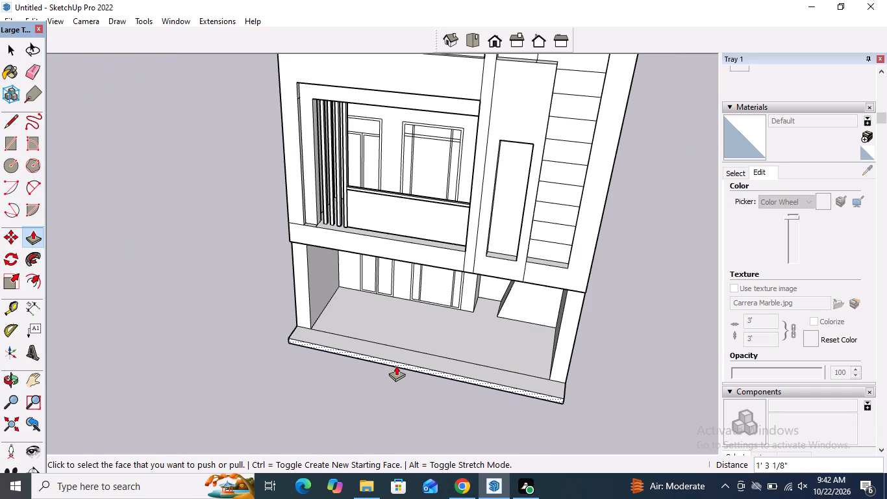
Extrude the narrow front strip of the porch slab upward 6' 9 1/4" to form a front wall.
left_click(394, 349)
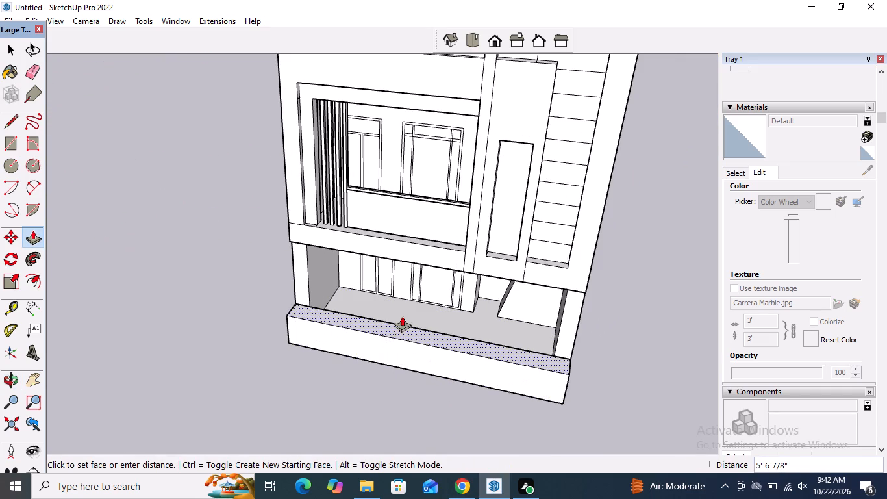
left_click(403, 313)
Draw two closely spaced vertical lines, each 7' 8 13/16" long, near the middle of the new front wall's outer face.
scroll(401, 357, "up", 1)
middle_click_drag(401, 357, 469, 211)
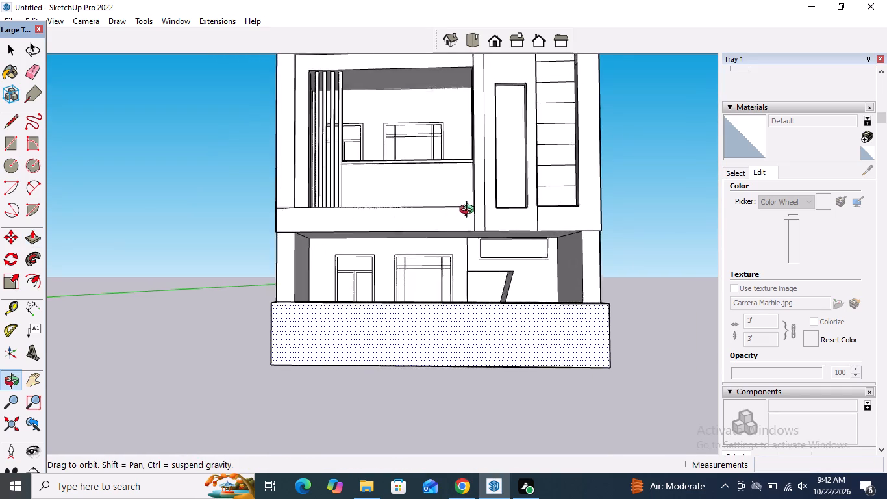
middle_click_drag(469, 211, 486, 211)
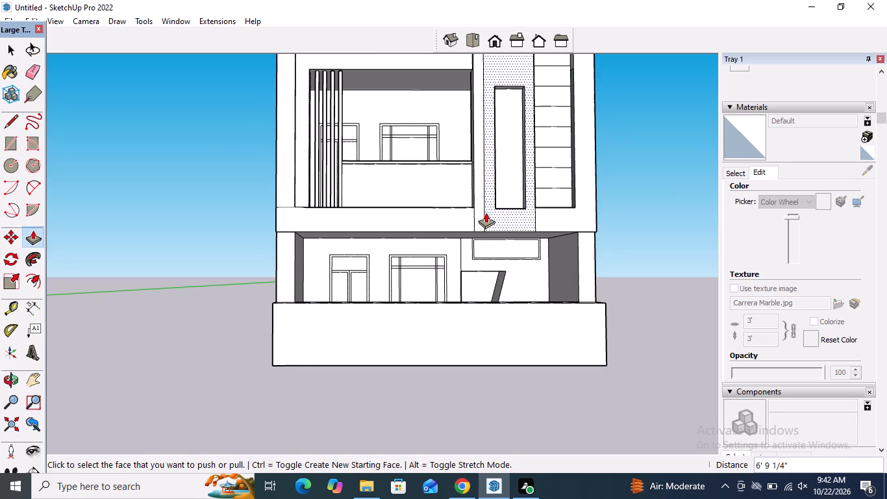
left_click(18, 121)
scroll(352, 313, "up", 3)
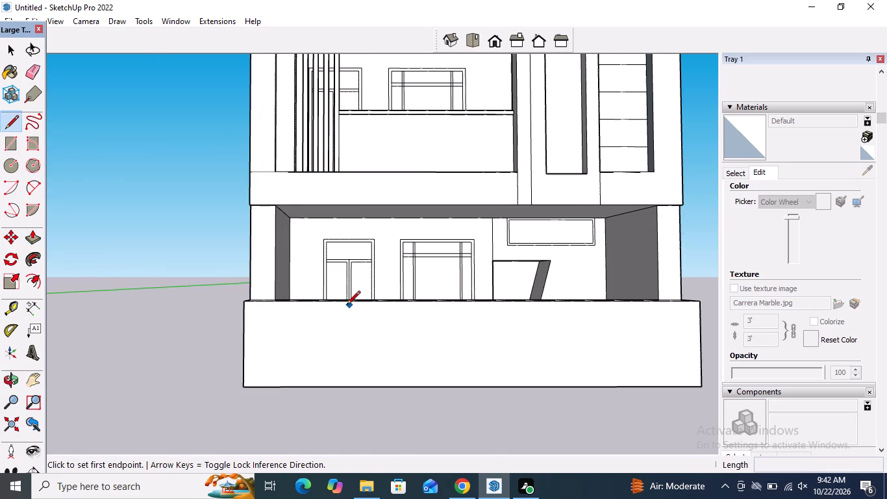
scroll(347, 305, "down", 1)
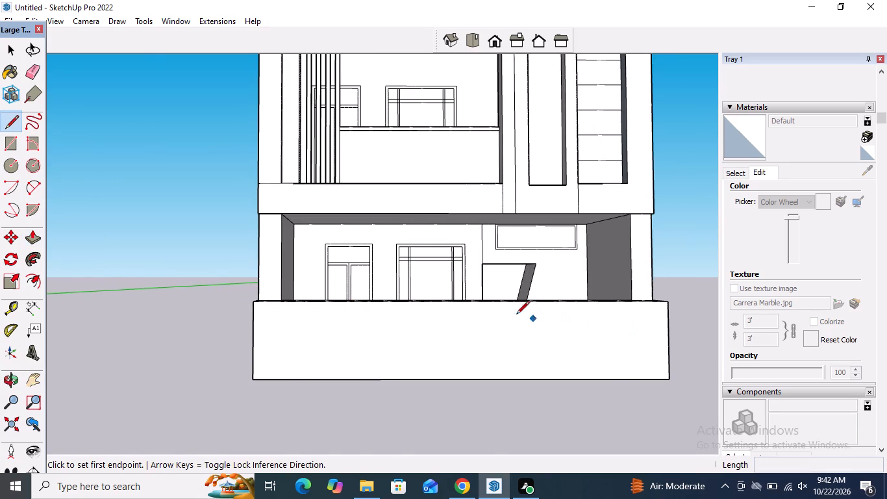
left_click(487, 305)
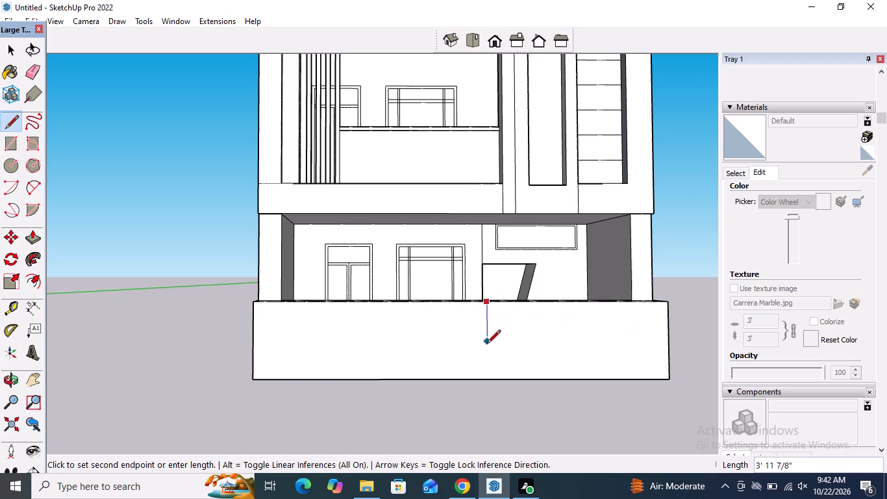
left_click(491, 379)
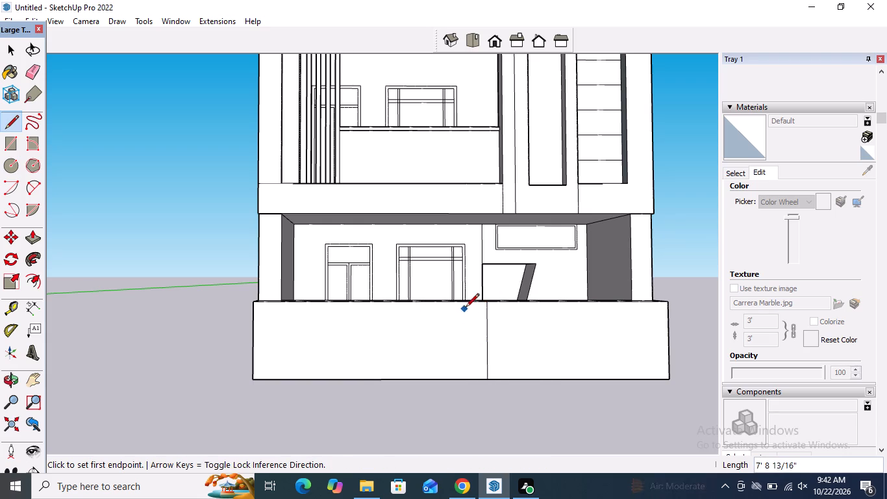
left_click(469, 301)
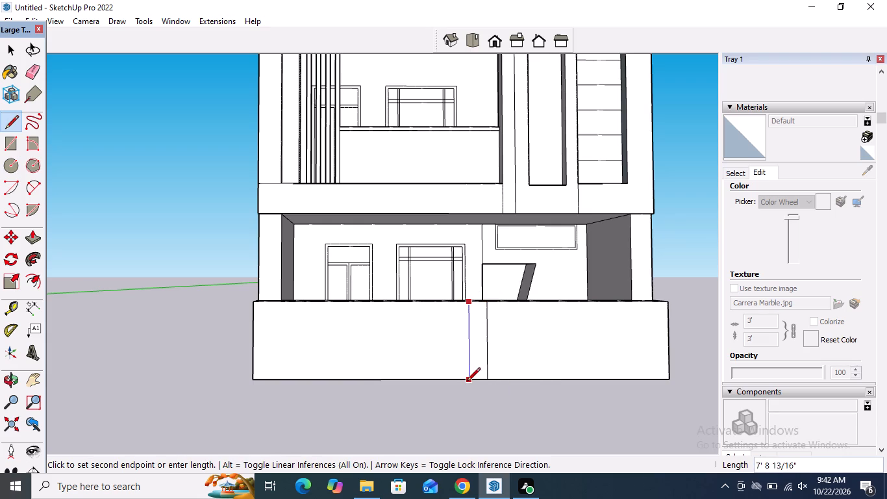
left_click(467, 382)
Continue both middle vertical lines across the front wall's top face, from outer edge to inner edge, about 3' 3 7/8" each.
middle_click_drag(488, 322, 493, 459)
scroll(473, 335, "up", 4)
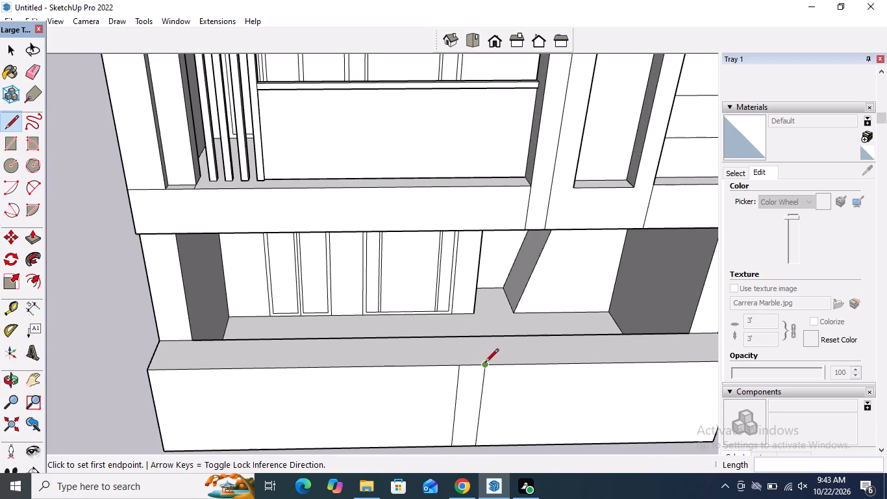
left_click(486, 363)
left_click(479, 335)
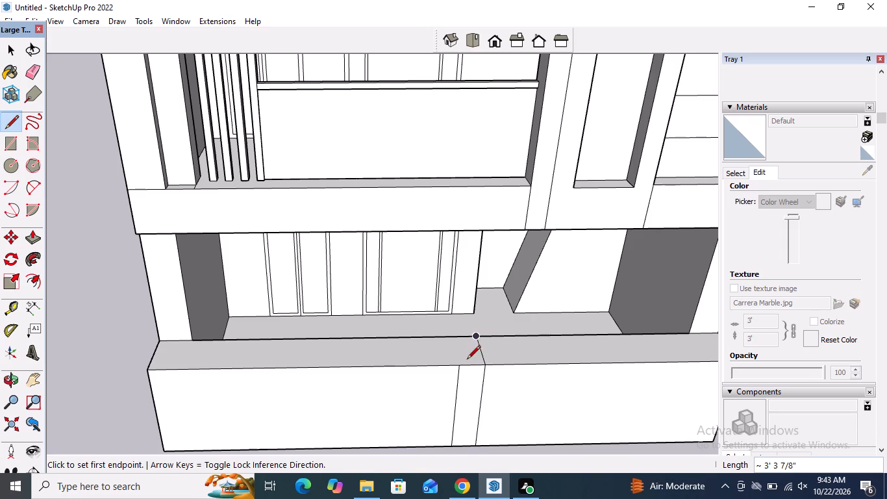
left_click(460, 366)
left_click(453, 340)
Draw a 7' 8 13/16" vertical line near the front wall's end on the slanted-wall side and continue it across the wall top.
scroll(423, 329, "down", 5)
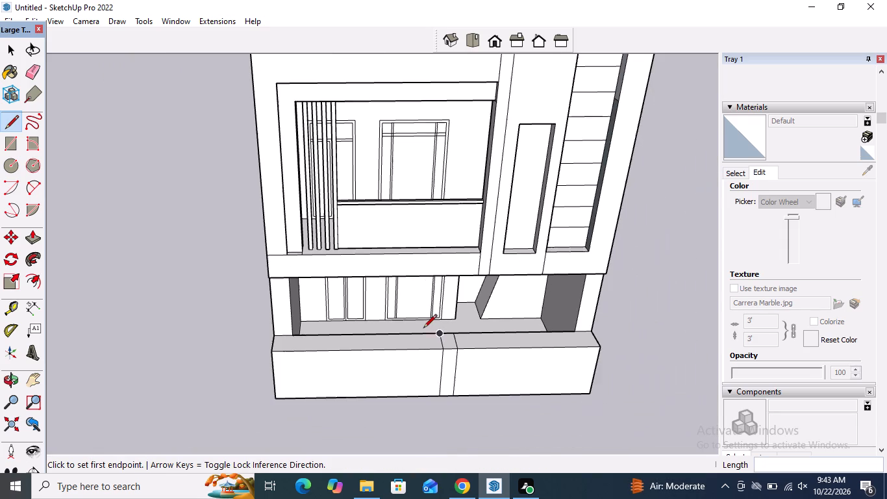
middle_click_drag(622, 375, 592, 303)
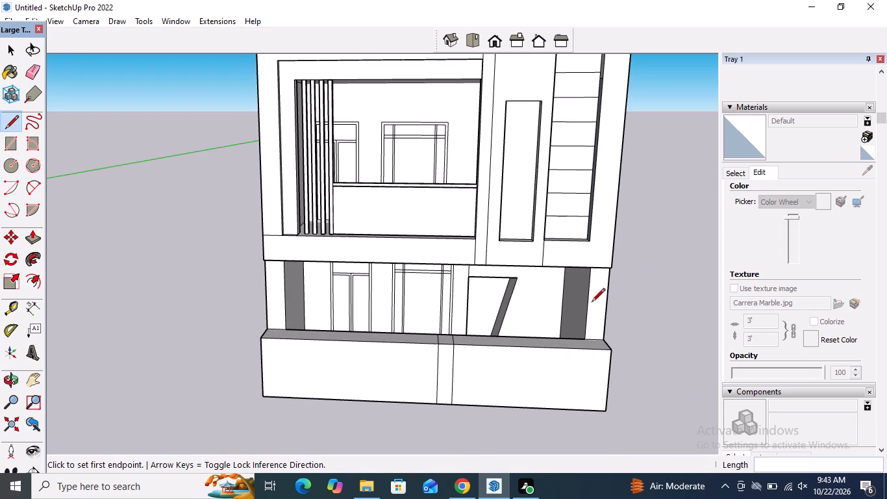
left_click(587, 406)
left_click(588, 348)
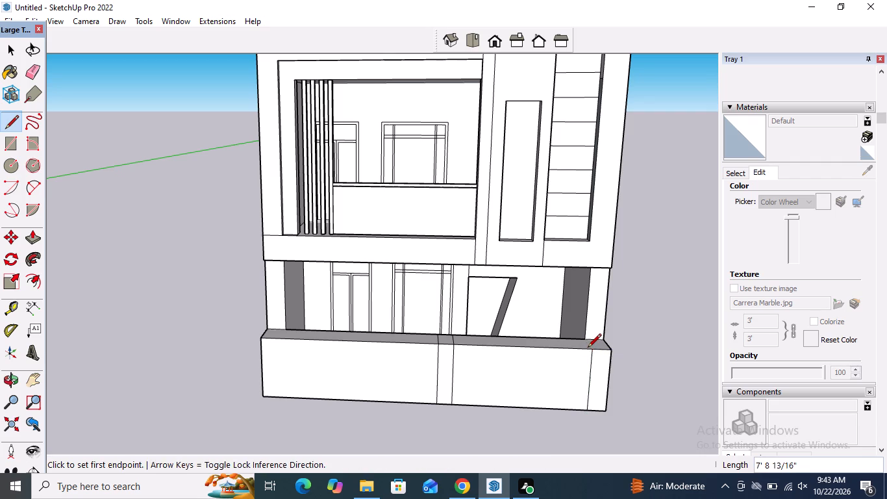
middle_click_drag(588, 345, 599, 429)
left_click(581, 361)
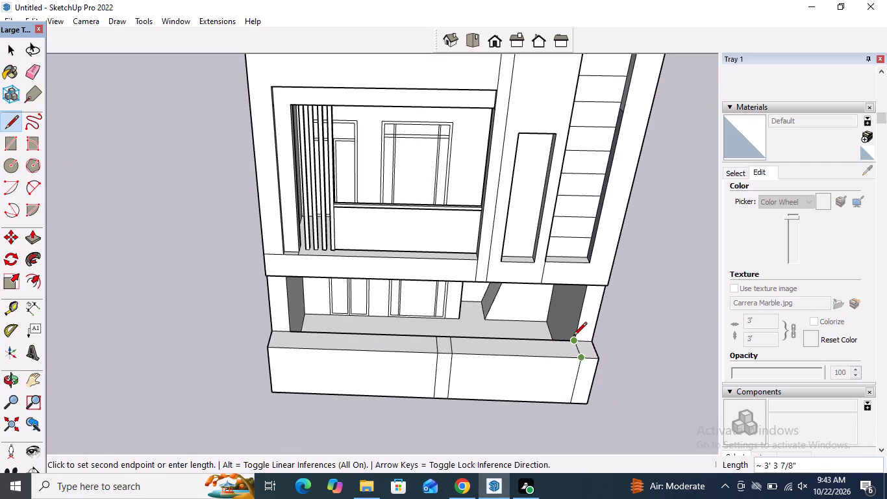
left_click(573, 336)
Draw three spaced vertical lines, each 7' 8 13/16" long, on the front wall's outer face between the middle pair and the double-door end.
scroll(557, 352, "down", 6)
middle_click_drag(521, 375, 519, 311)
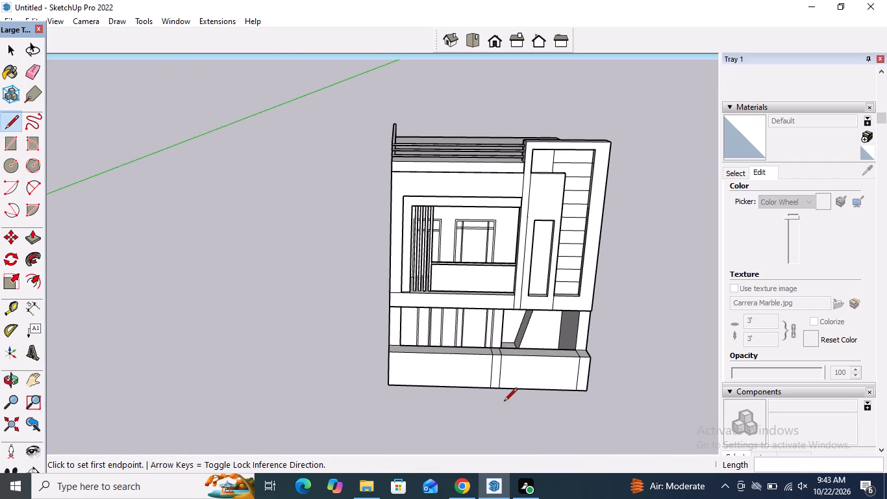
scroll(459, 384, "up", 4)
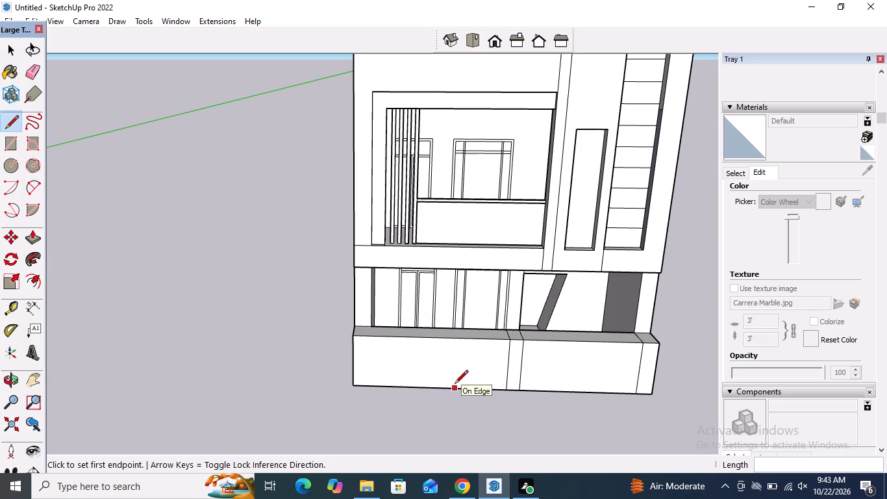
left_click(487, 385)
left_click(489, 343)
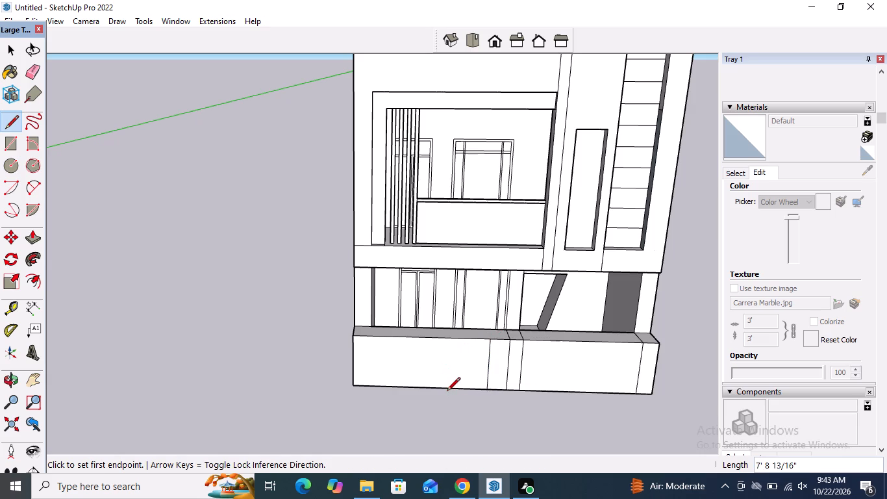
left_click(449, 389)
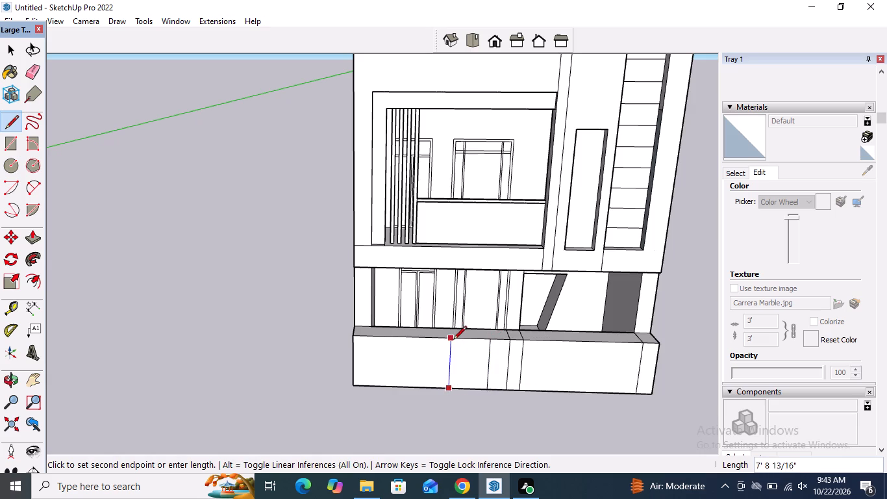
left_click(454, 339)
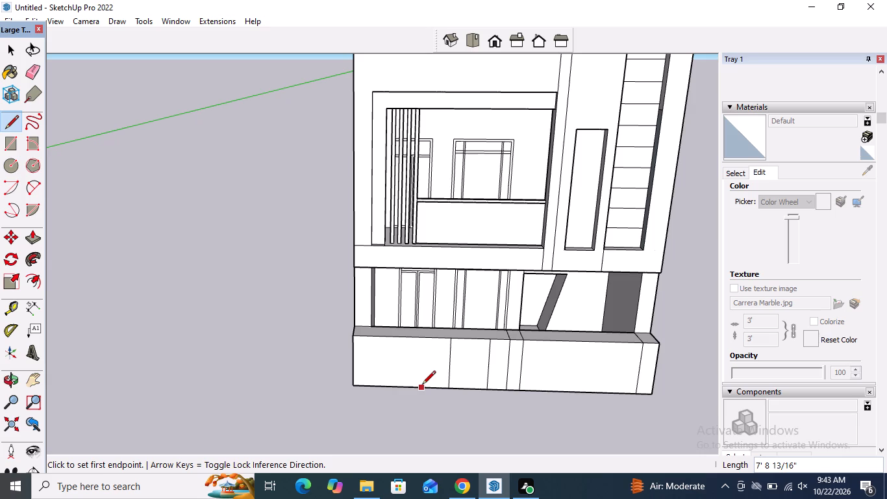
left_click(410, 386)
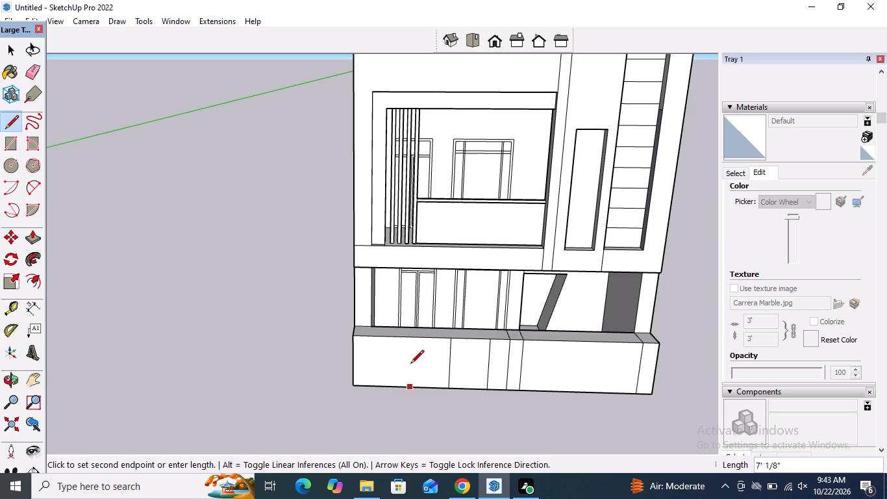
left_click(408, 339)
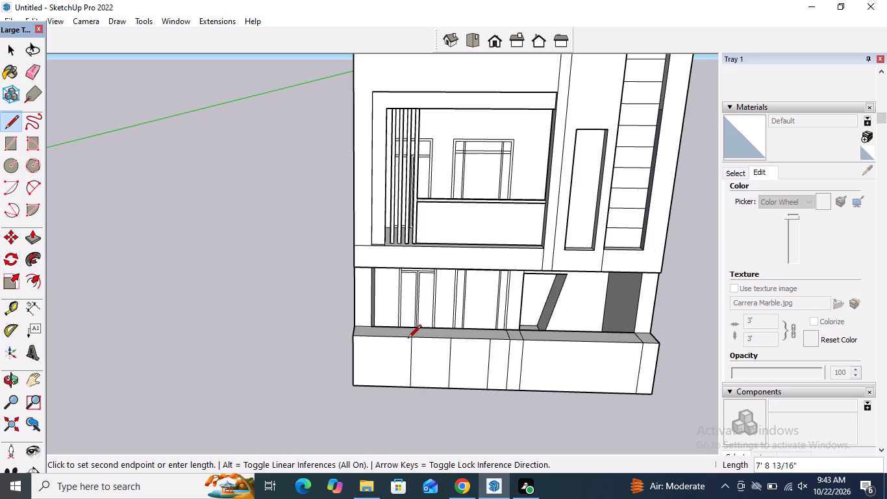
Continue the three vertical lines on the double-door side across the front wall's top face to its inner edge.
middle_click_drag(414, 338, 416, 429)
scroll(429, 337, "up", 4)
left_click(399, 346)
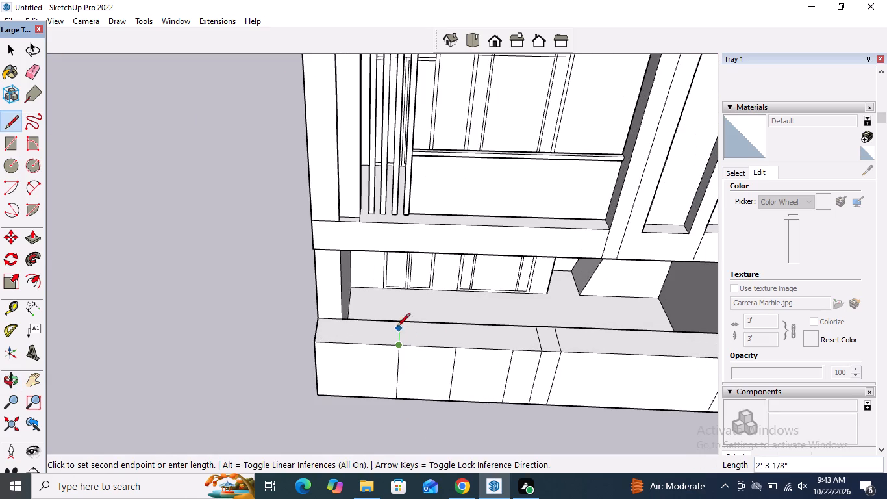
left_click(395, 321)
left_click(455, 345)
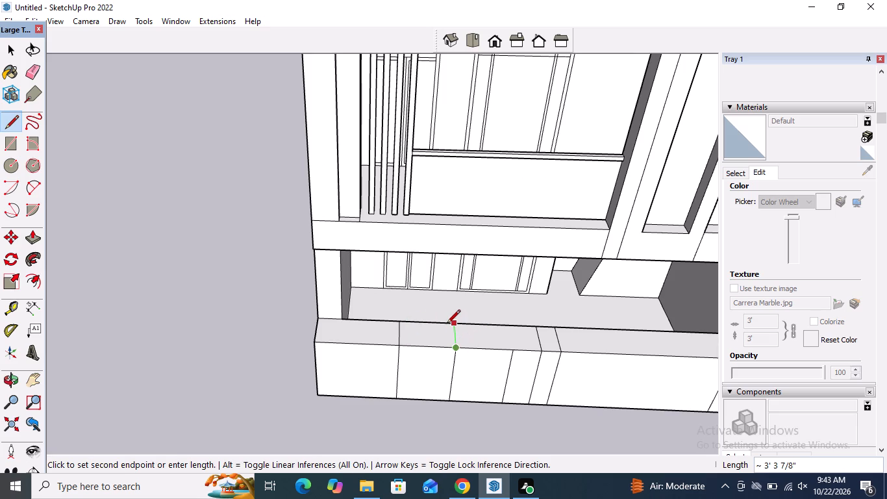
left_click(450, 324)
left_click(512, 349)
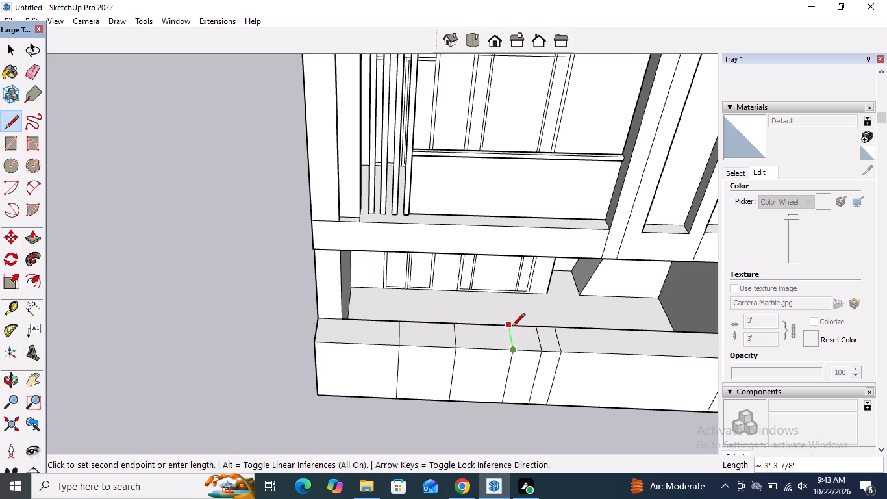
left_click(512, 327)
Push down two alternate top sections of the front wall on the double-door side by about 8 1/2" each.
scroll(493, 350, "down", 4)
key("space")
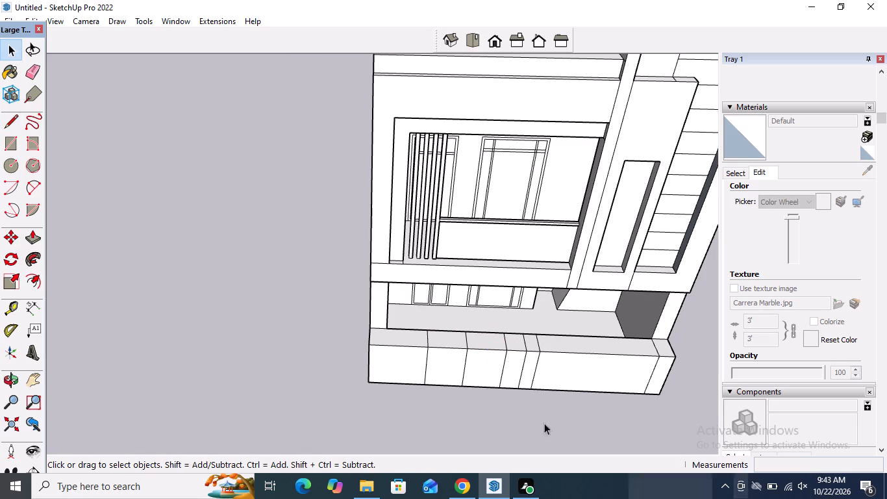
left_click(25, 69)
scroll(444, 340, "up", 3)
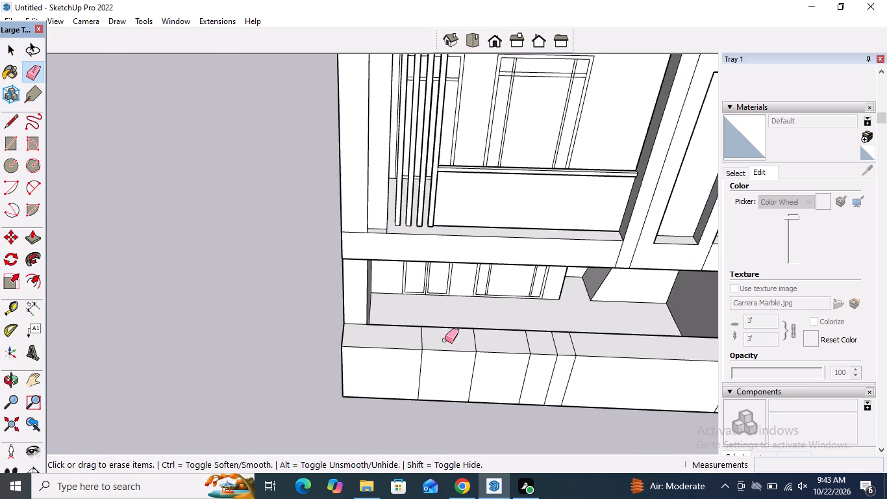
left_click(34, 237)
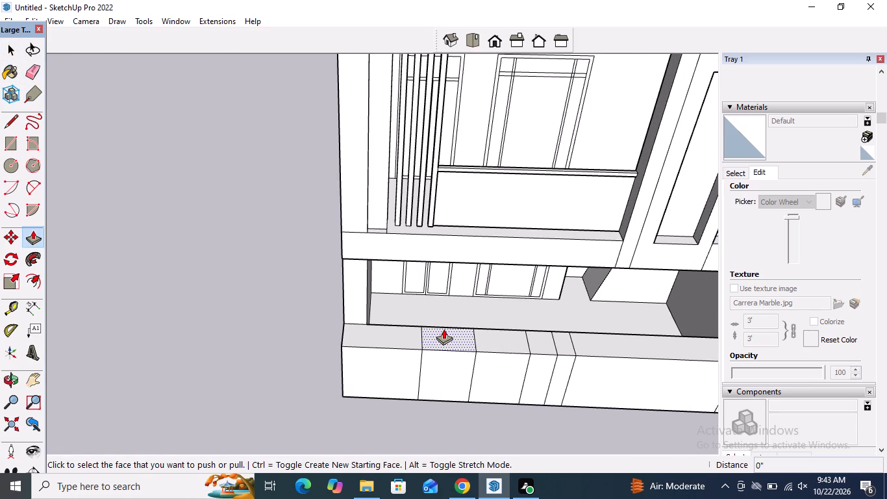
left_click(443, 329)
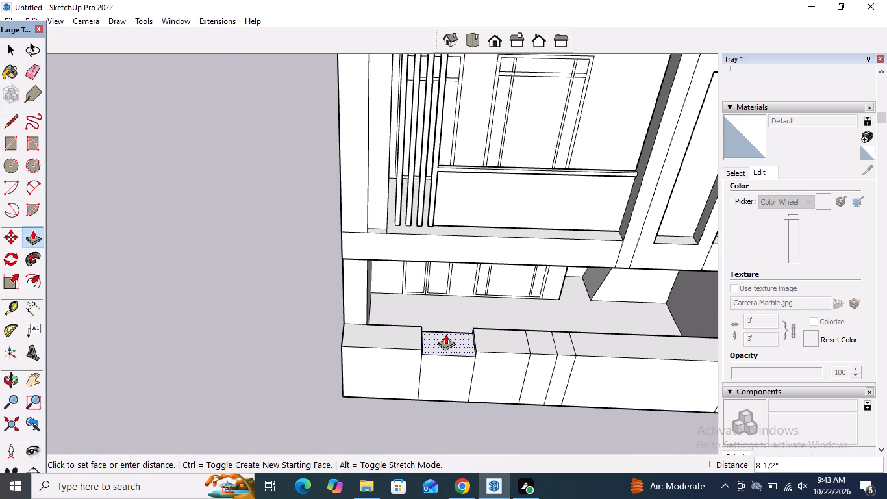
left_click(445, 334)
double_click(541, 342)
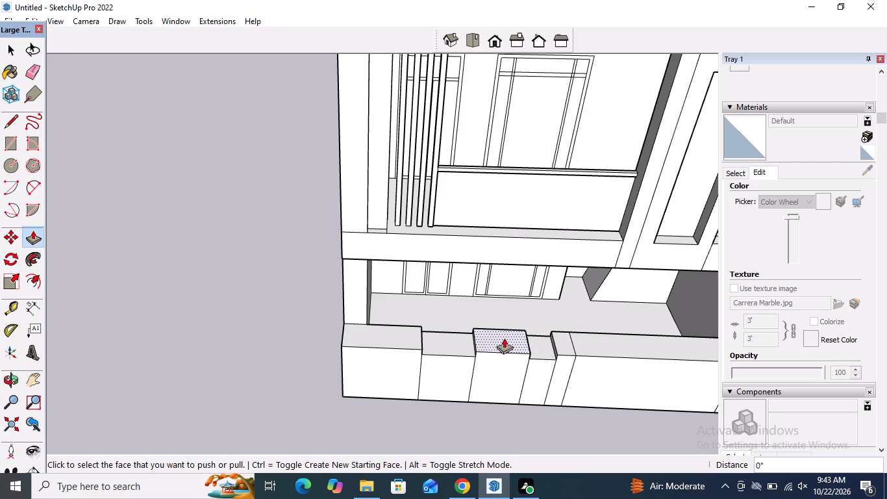
Draw a three-sided panel outline about 6' 1 7/16" high, from the base edge, on the front wall's end section at the double-door side.
scroll(391, 303, "down", 3)
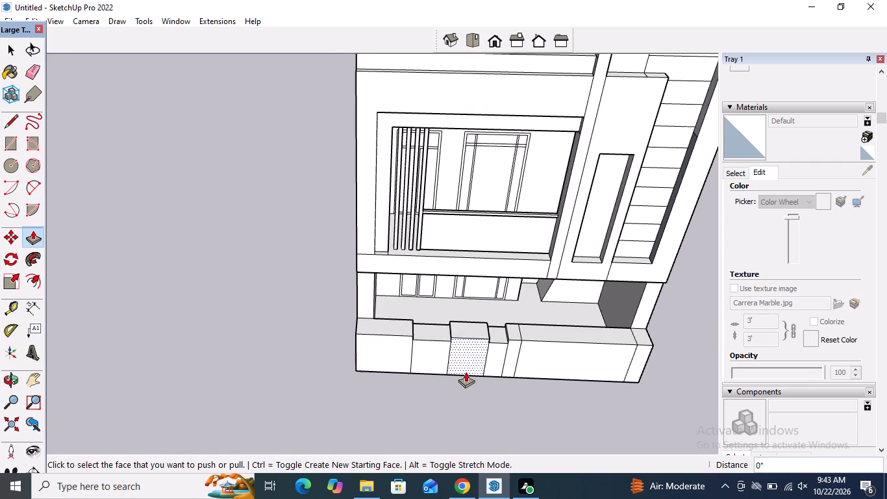
middle_click_drag(458, 370, 449, 215)
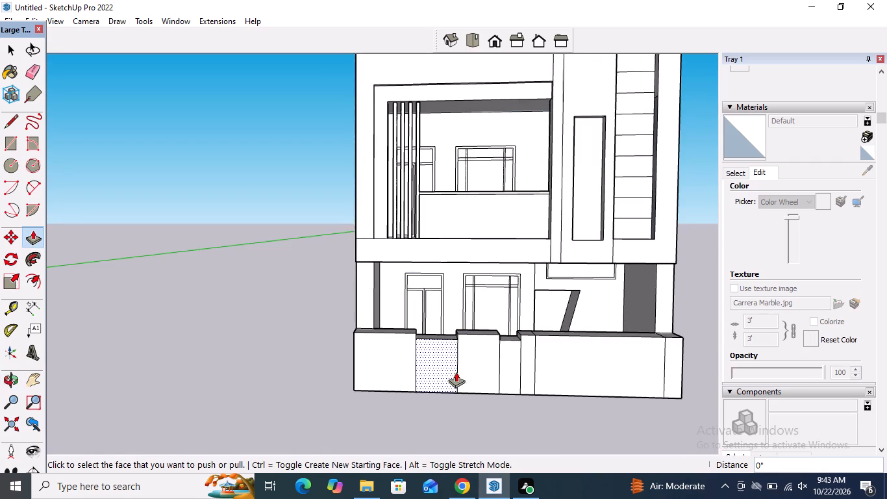
scroll(453, 355, "up", 3)
key("space")
middle_click_drag(447, 351, 447, 314)
scroll(447, 314, "up", 1)
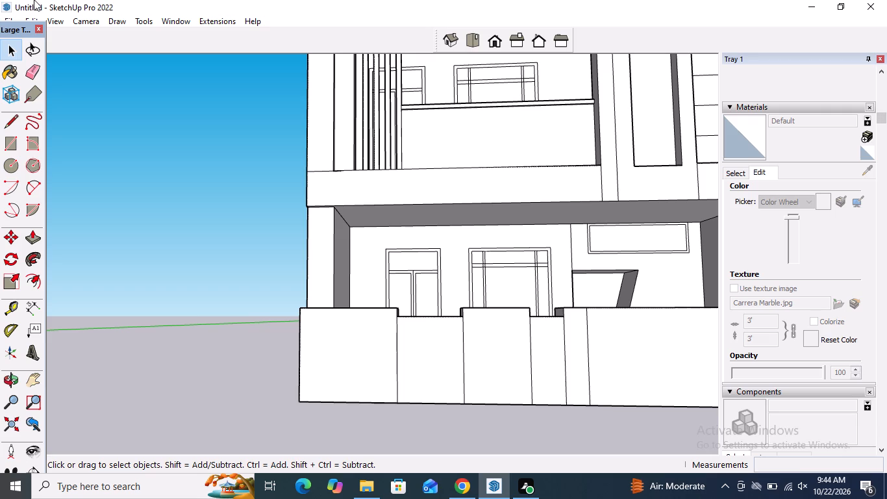
left_click(15, 125)
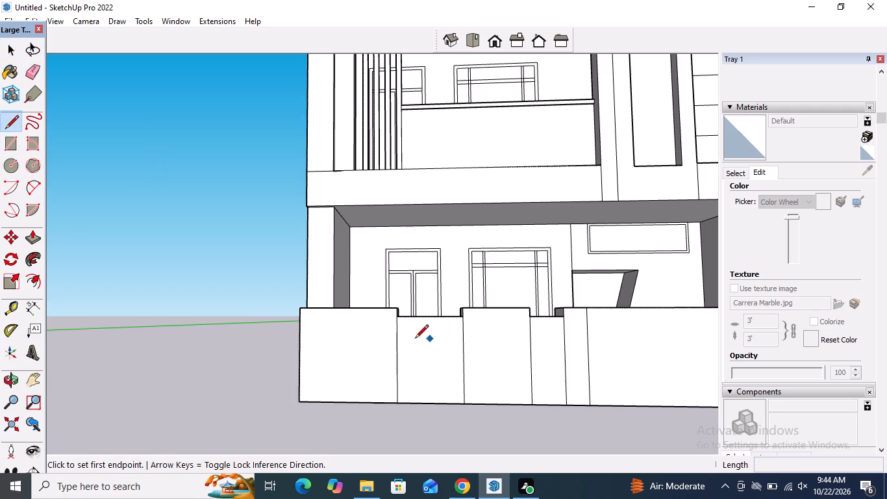
left_click(328, 400)
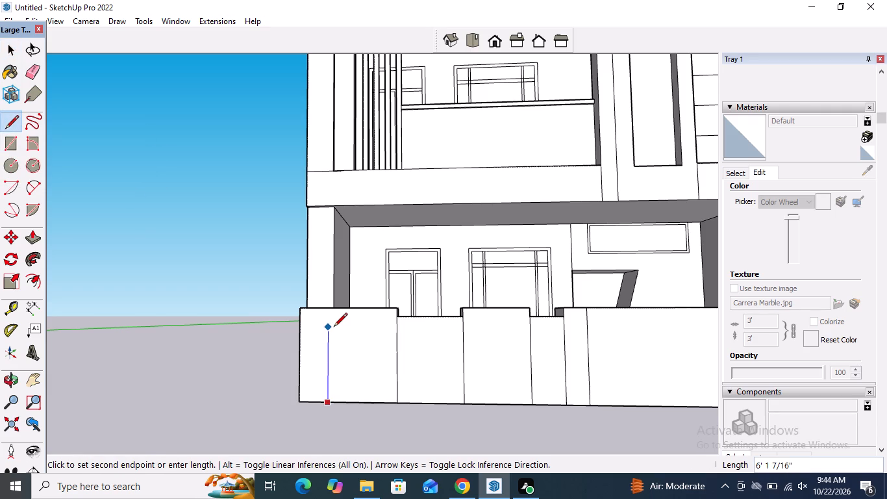
left_click(334, 327)
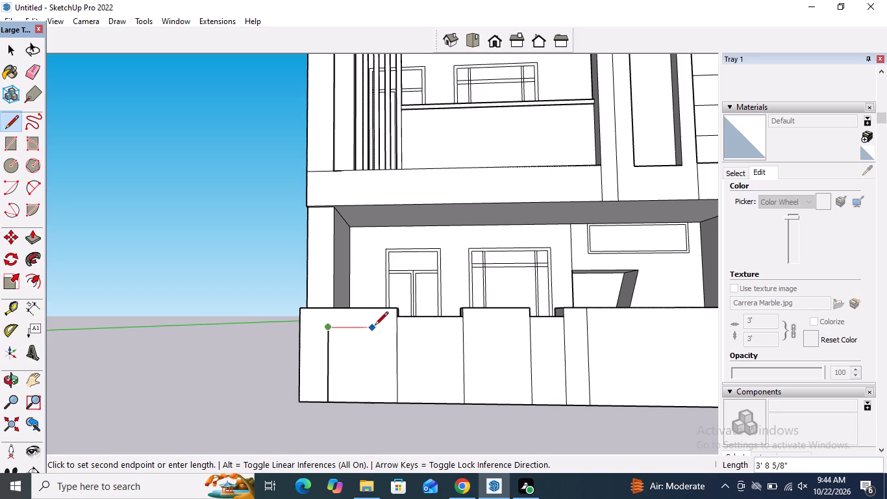
left_click_drag(383, 326, 384, 333)
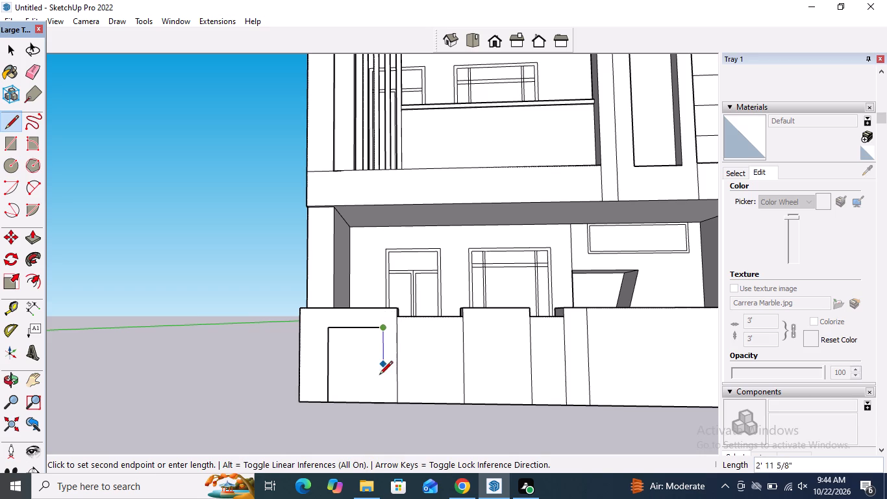
left_click(380, 402)
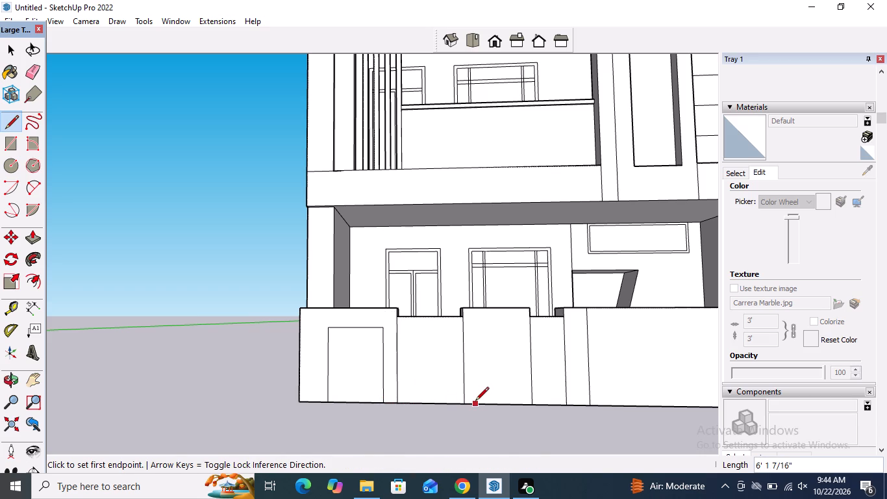
Draw a matching narrower outline, about 6' 1 7/16" high, on the front wall's other raised section between the two lowered ones.
left_click(477, 402)
left_click(478, 330)
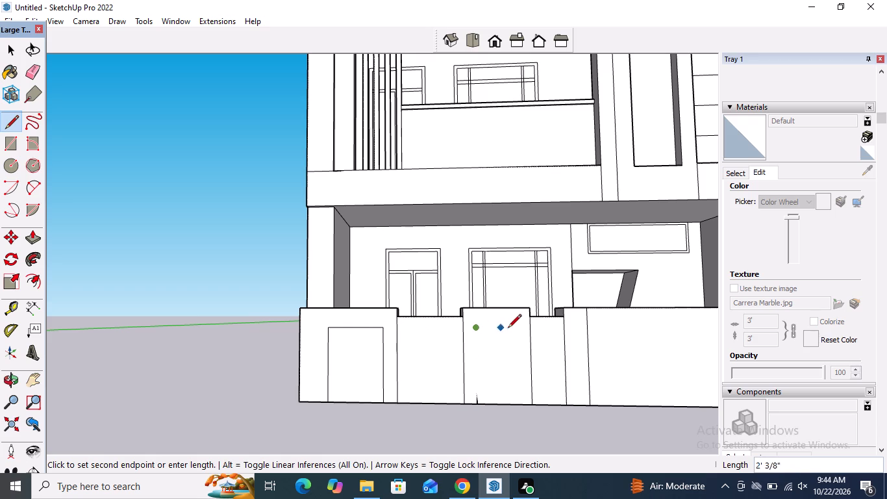
left_click(517, 329)
left_click(519, 402)
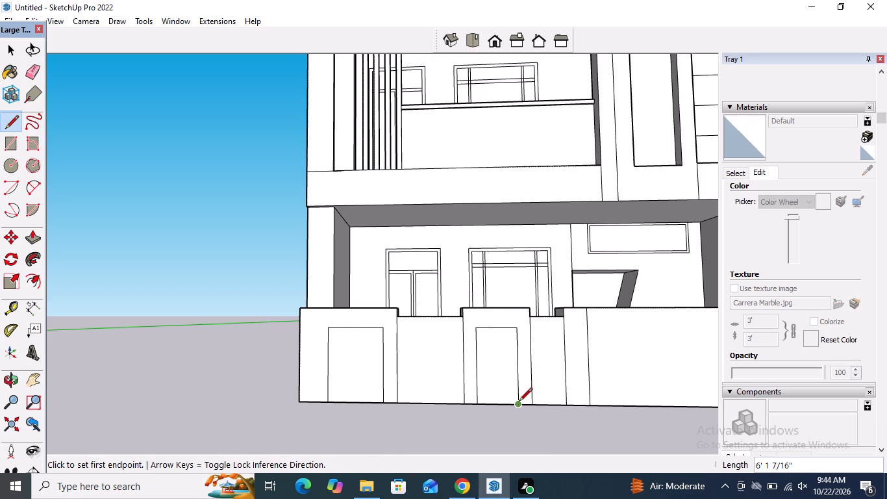
key("space")
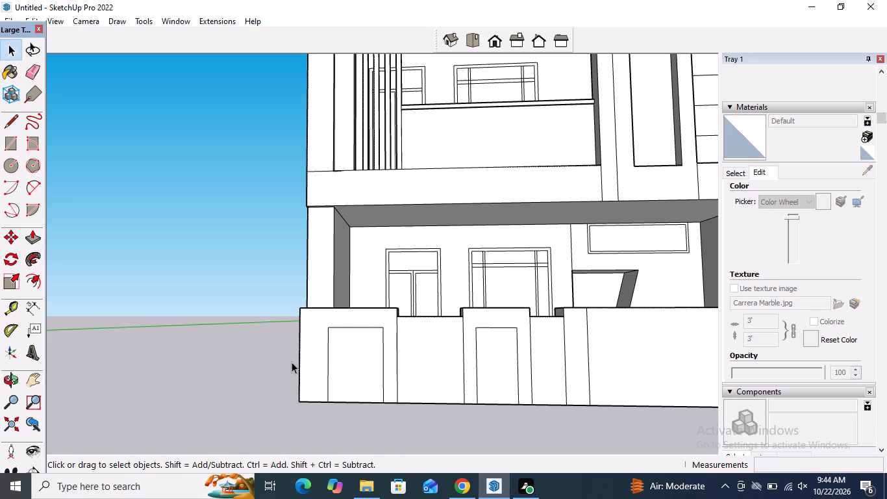
Raise the tops of the two lowered front-wall sections by about 2 3/16" each as new thin cap layers.
middle_click_drag(390, 315, 344, 376)
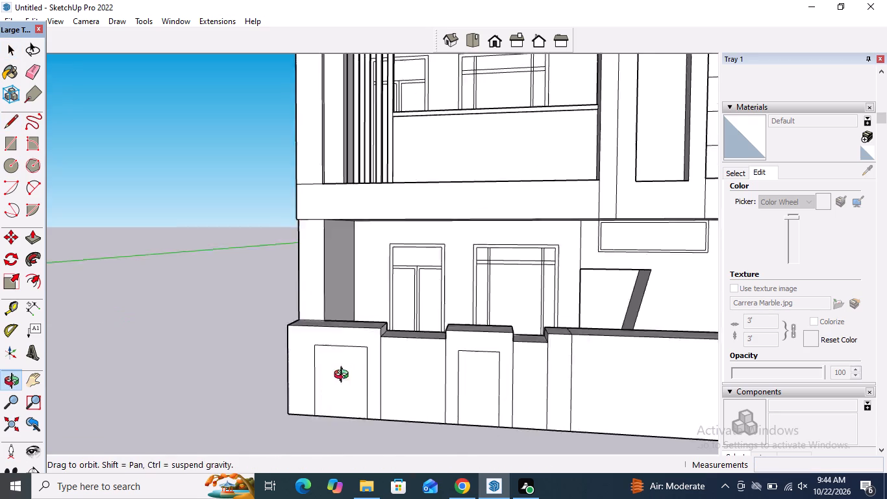
middle_click_drag(344, 376, 324, 438)
middle_click_drag(460, 387, 475, 347)
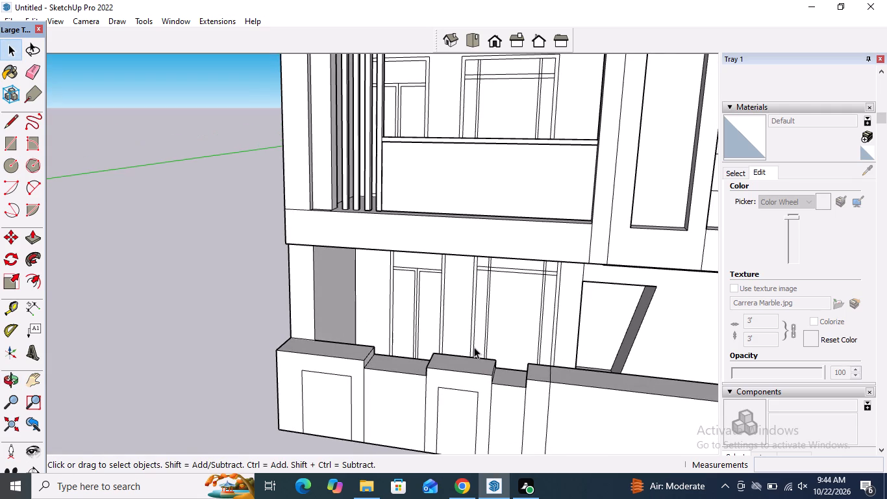
left_click(27, 241)
scroll(409, 366, "up", 4)
left_click(405, 361)
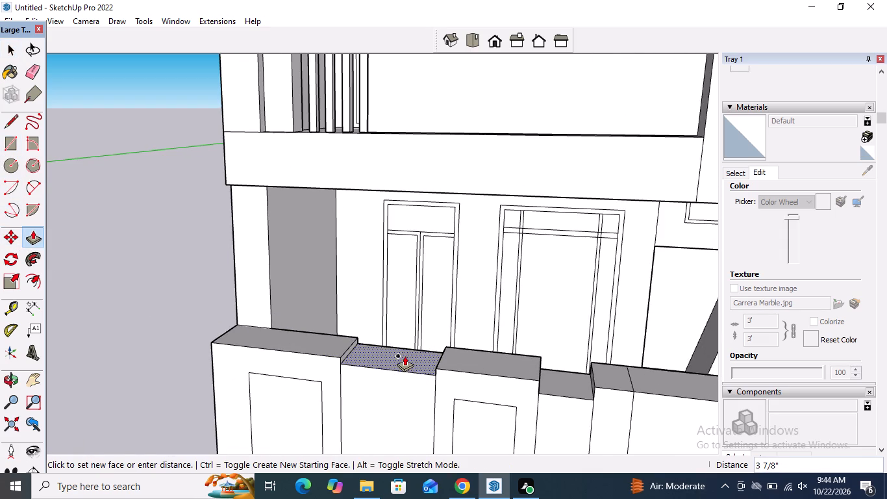
scroll(405, 355, "up", 9)
left_click(405, 361)
scroll(377, 337, "down", 2)
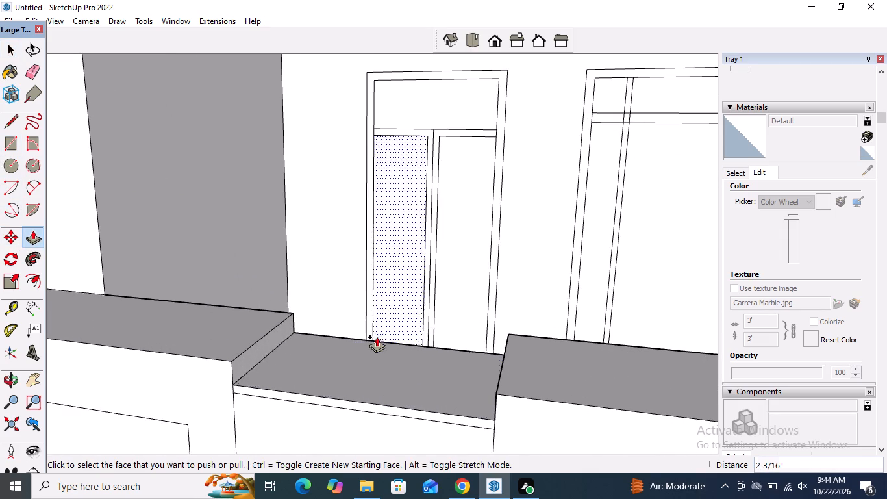
scroll(377, 337, "down", 4)
double_click(552, 372)
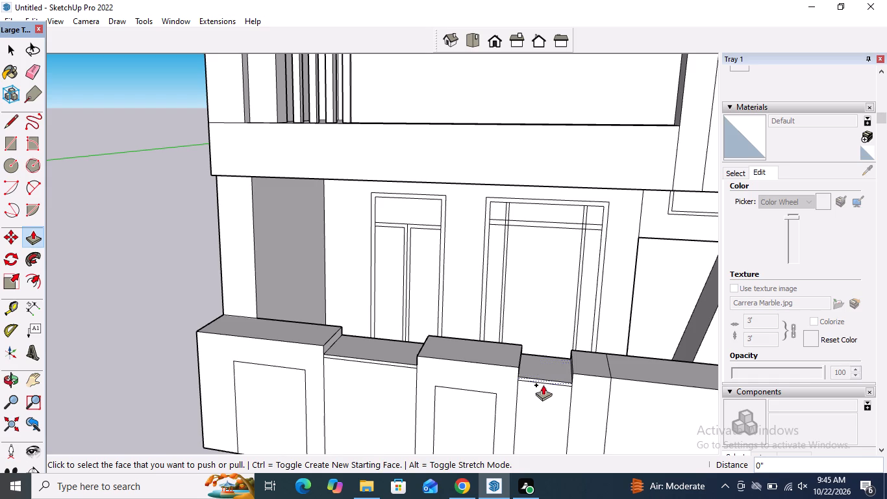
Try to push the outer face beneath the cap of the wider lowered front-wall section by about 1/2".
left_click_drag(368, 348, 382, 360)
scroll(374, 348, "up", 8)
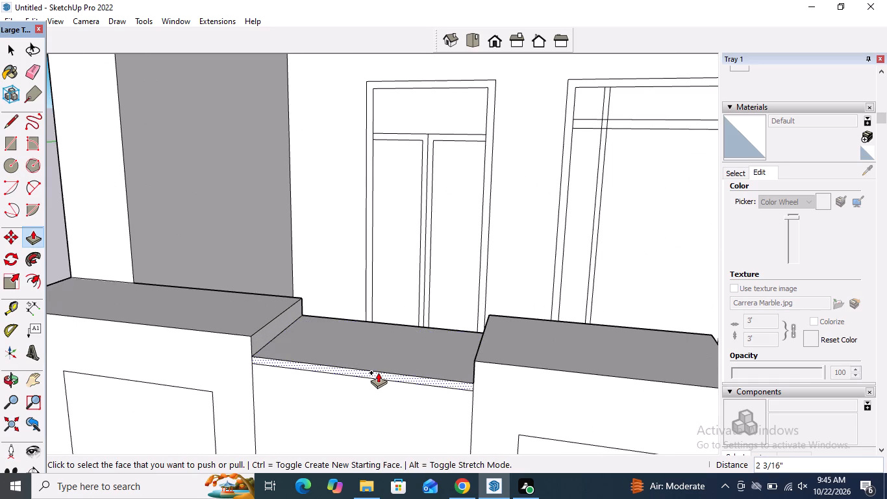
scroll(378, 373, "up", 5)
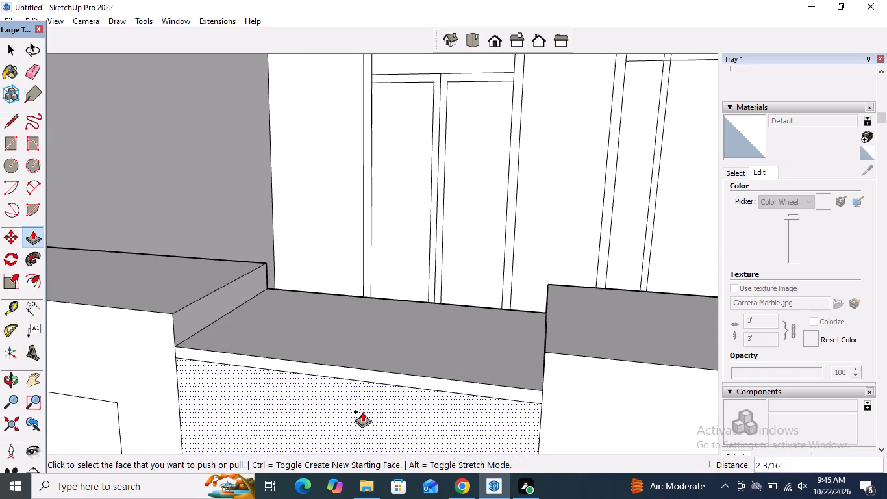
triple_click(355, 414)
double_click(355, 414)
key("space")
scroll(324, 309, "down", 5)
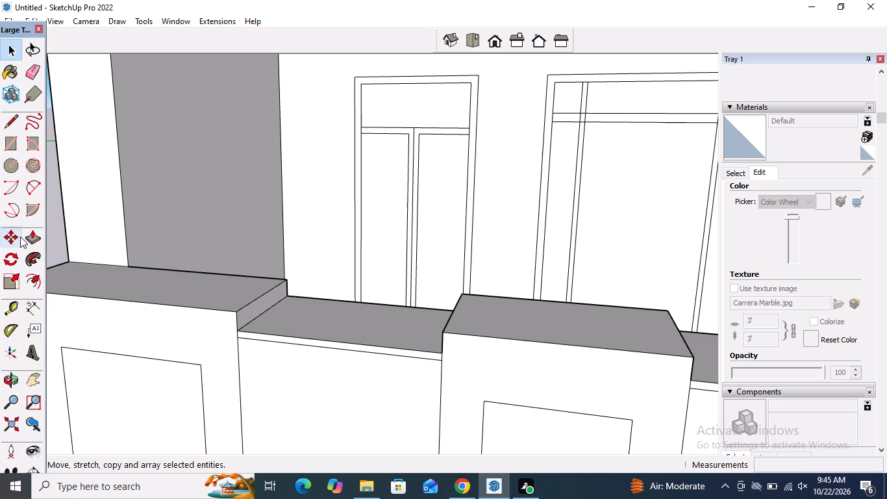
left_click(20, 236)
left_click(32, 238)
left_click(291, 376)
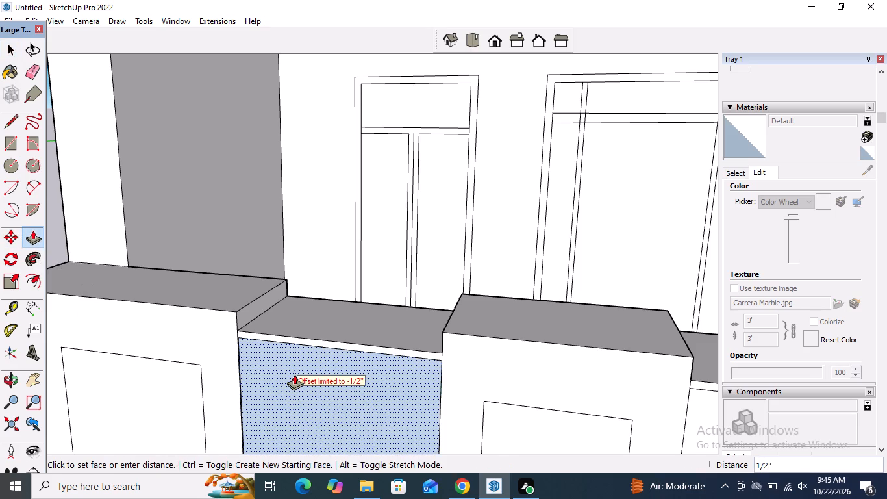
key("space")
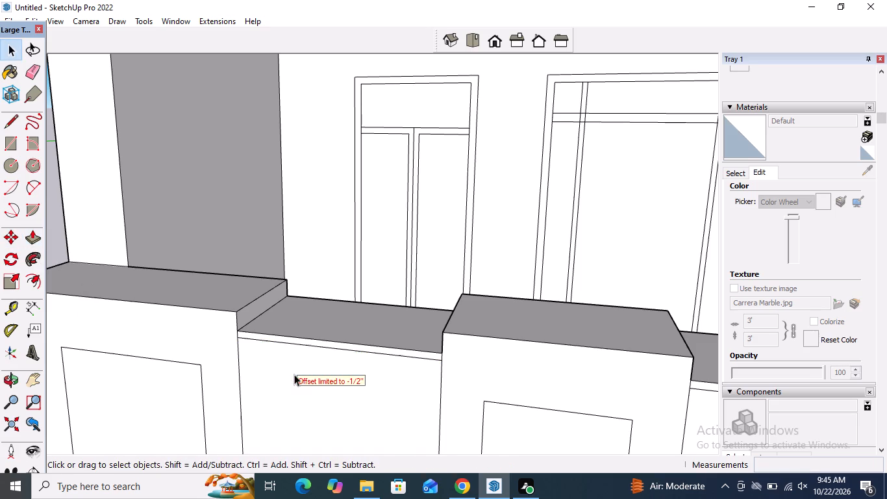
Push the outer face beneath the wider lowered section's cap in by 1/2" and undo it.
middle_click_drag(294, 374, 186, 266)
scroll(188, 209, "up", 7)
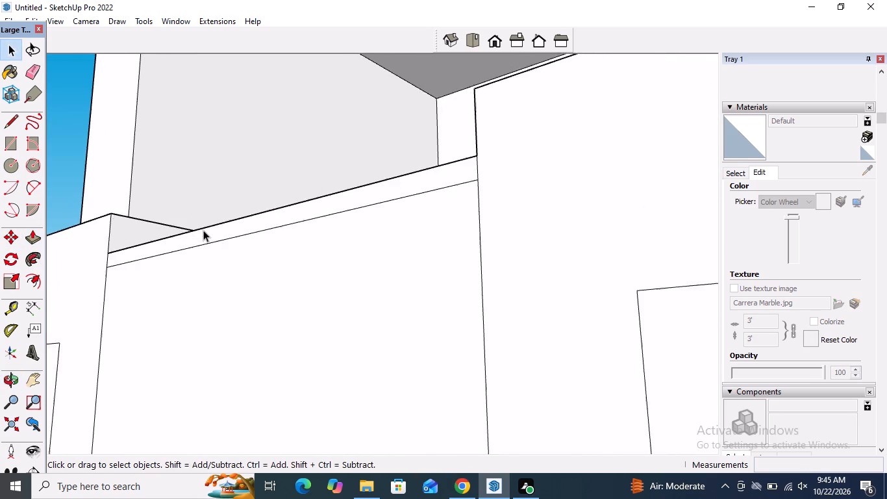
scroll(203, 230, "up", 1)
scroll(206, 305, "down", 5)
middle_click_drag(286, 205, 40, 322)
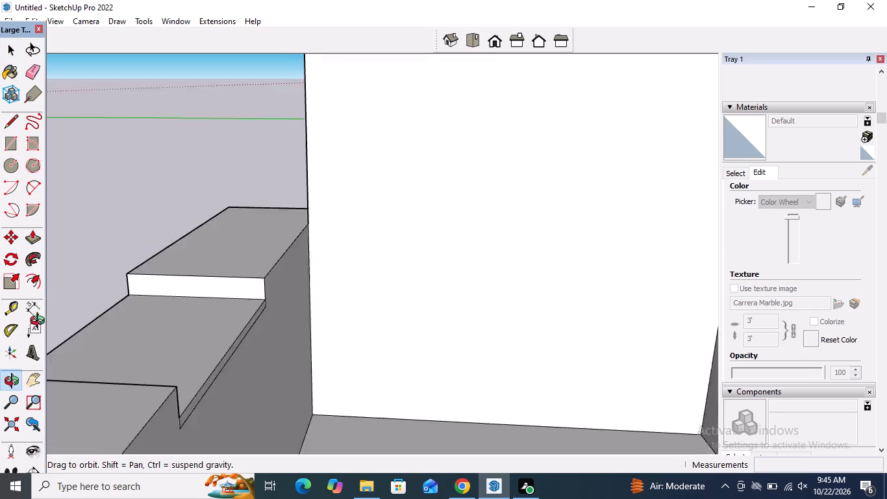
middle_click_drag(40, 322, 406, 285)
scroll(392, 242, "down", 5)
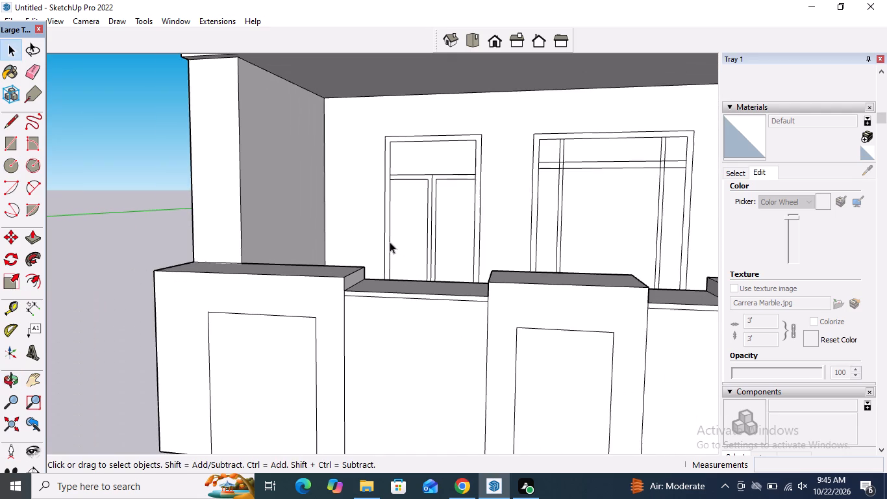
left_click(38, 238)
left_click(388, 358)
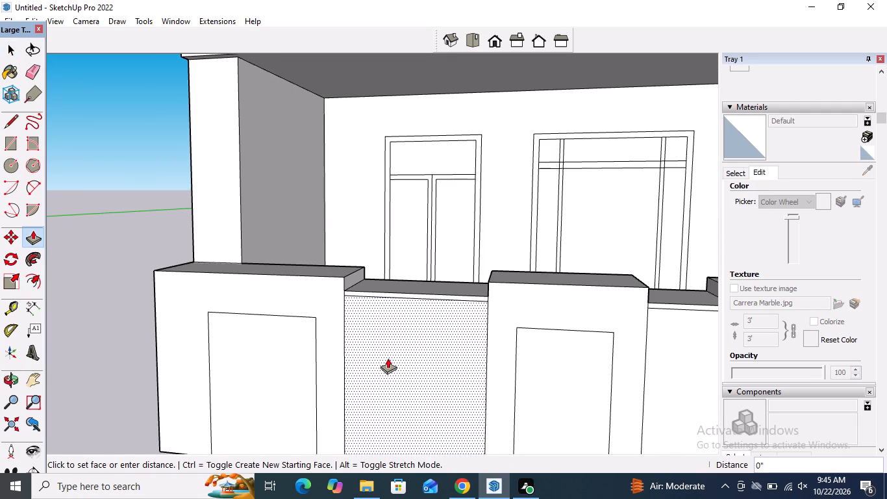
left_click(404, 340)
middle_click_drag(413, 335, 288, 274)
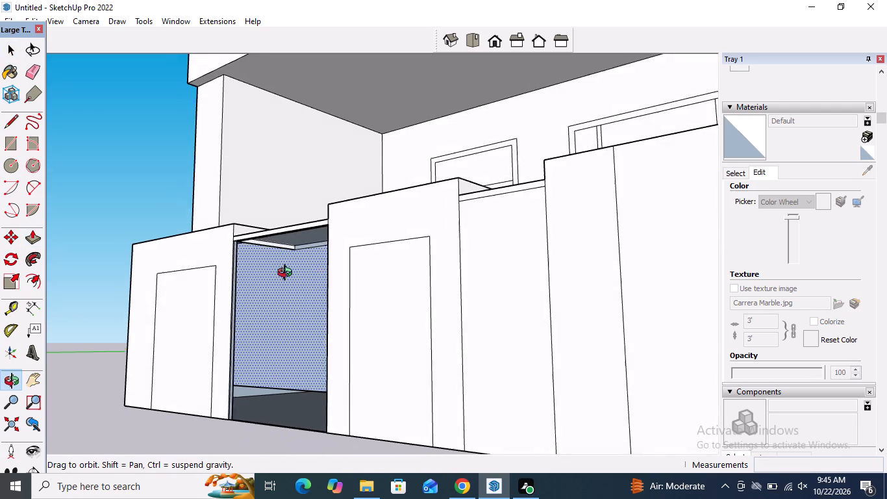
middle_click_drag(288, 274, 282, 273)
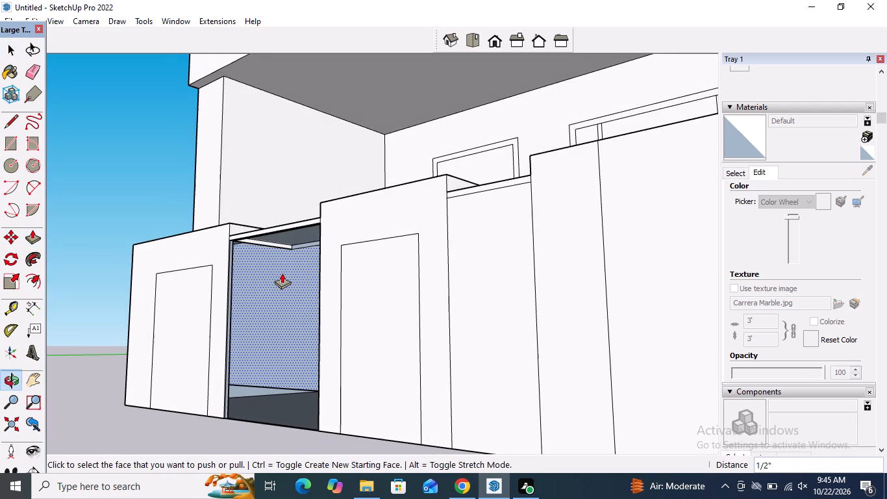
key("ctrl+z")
Pull the thin front edges of the caps on both lowered front-wall sections outward by about 3/4".
middle_click_drag(282, 272, 312, 398)
scroll(303, 318, "up", 2)
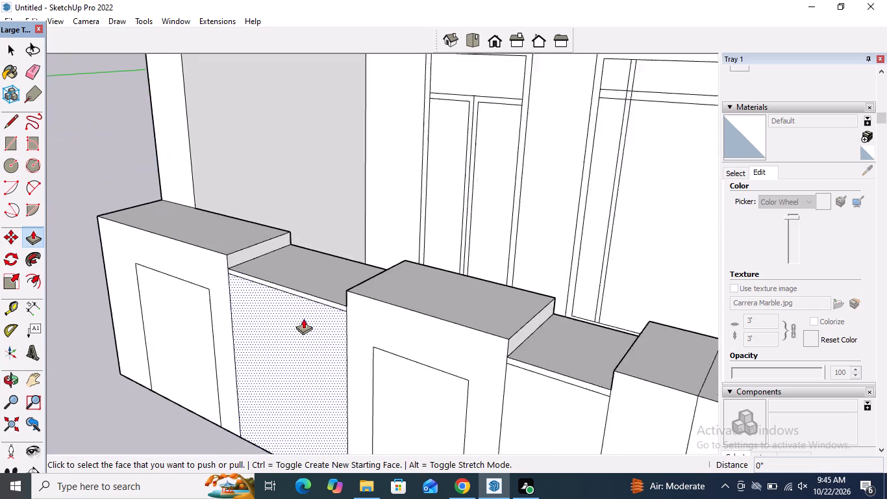
scroll(303, 318, "up", 4)
left_click(303, 286)
left_click(301, 289)
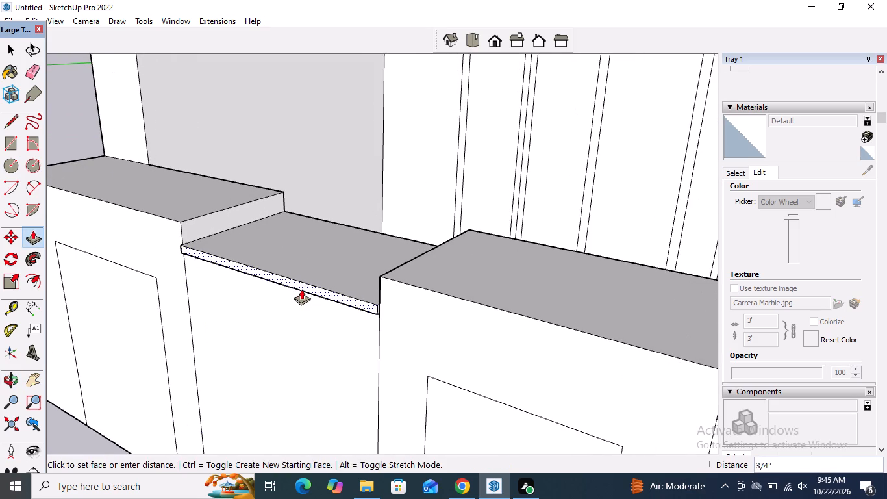
scroll(305, 283, "down", 4)
double_click(575, 365)
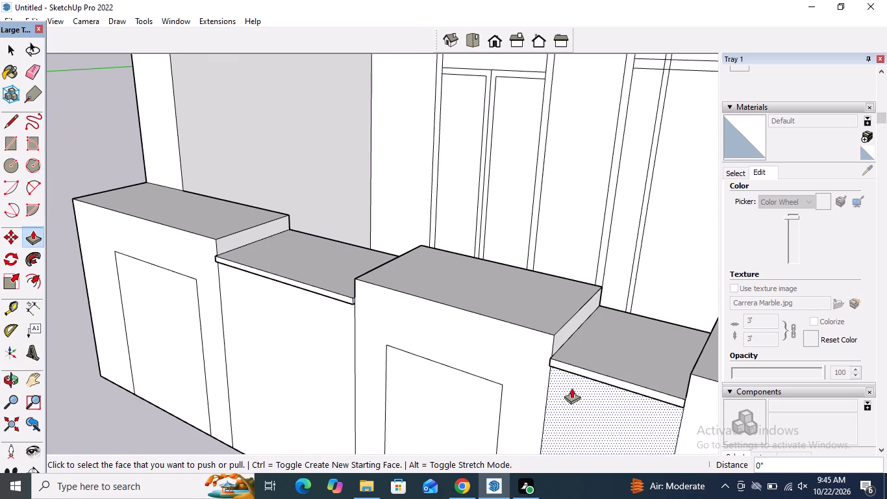
key("space")
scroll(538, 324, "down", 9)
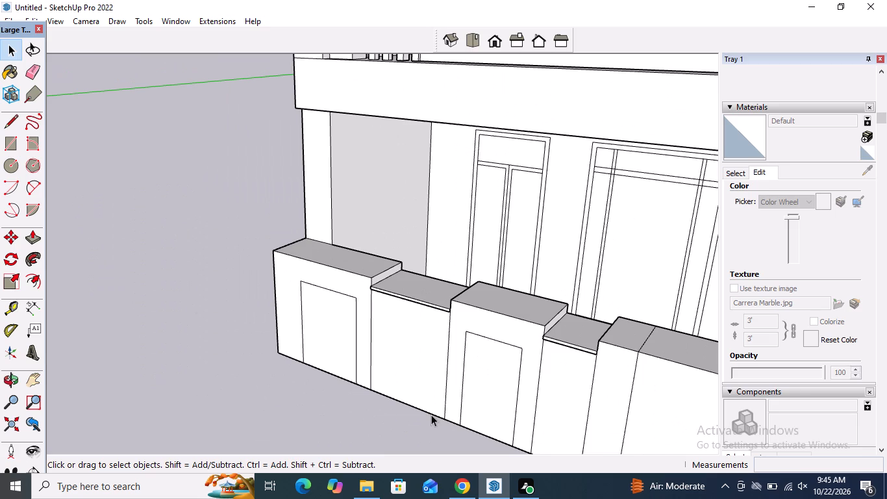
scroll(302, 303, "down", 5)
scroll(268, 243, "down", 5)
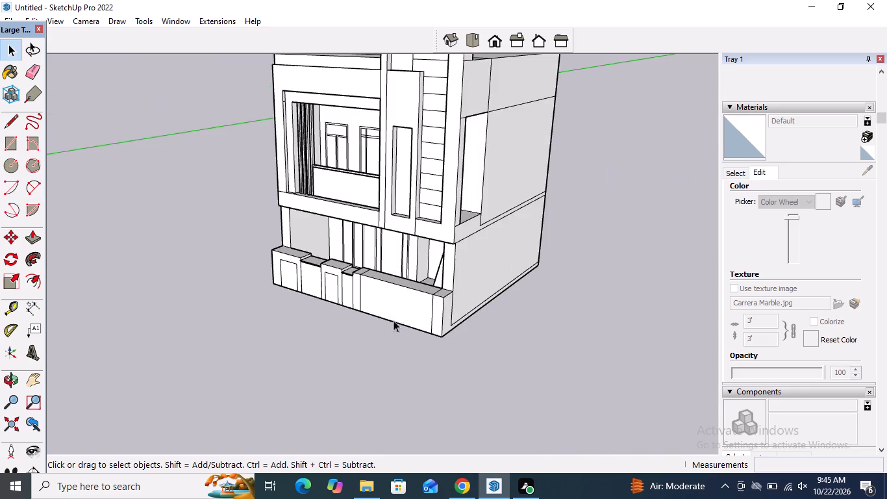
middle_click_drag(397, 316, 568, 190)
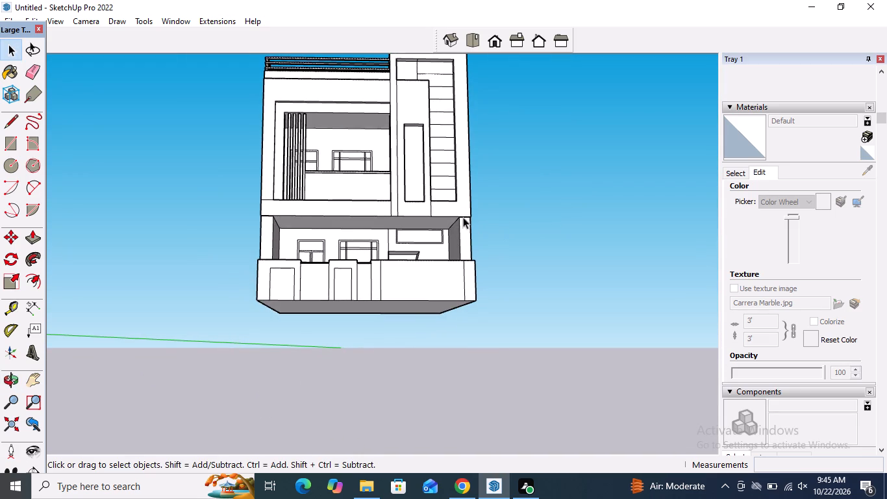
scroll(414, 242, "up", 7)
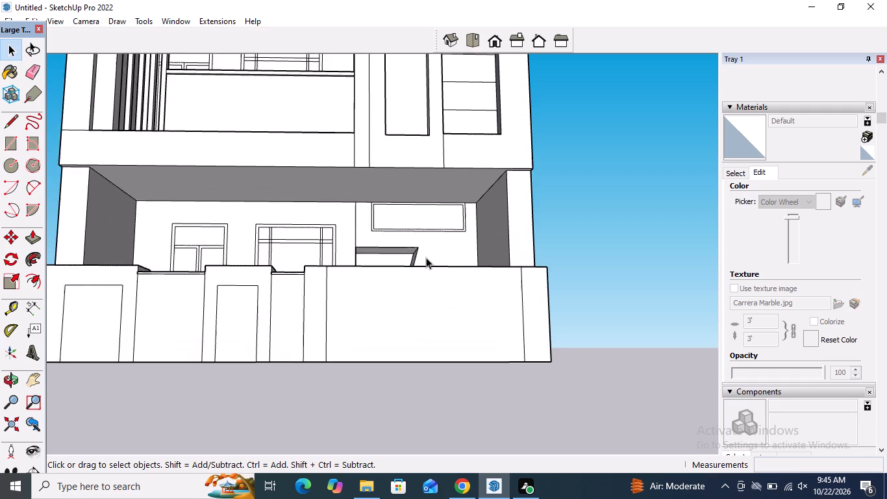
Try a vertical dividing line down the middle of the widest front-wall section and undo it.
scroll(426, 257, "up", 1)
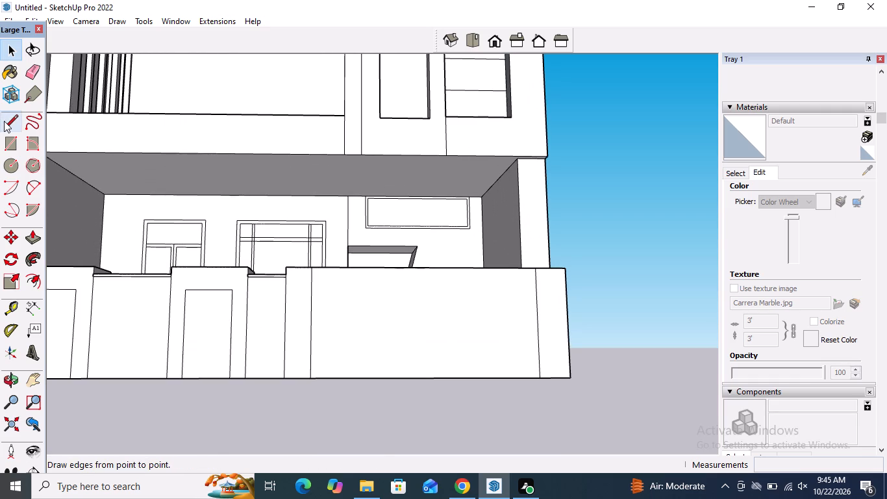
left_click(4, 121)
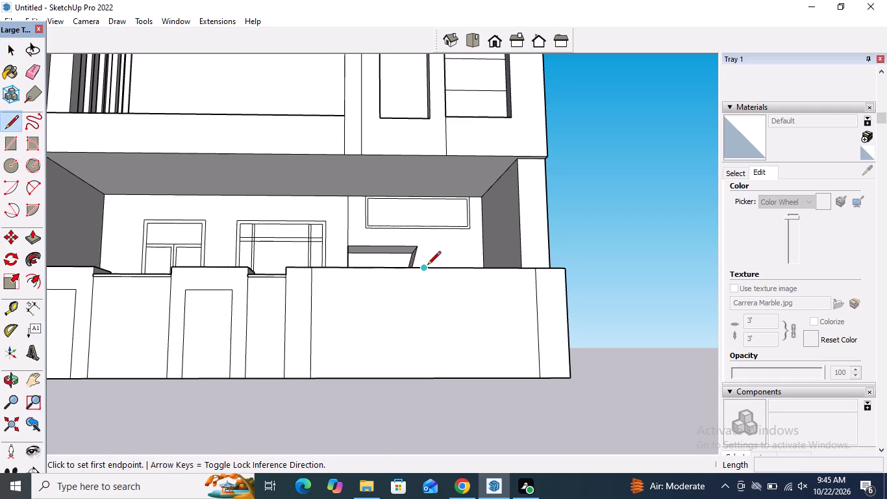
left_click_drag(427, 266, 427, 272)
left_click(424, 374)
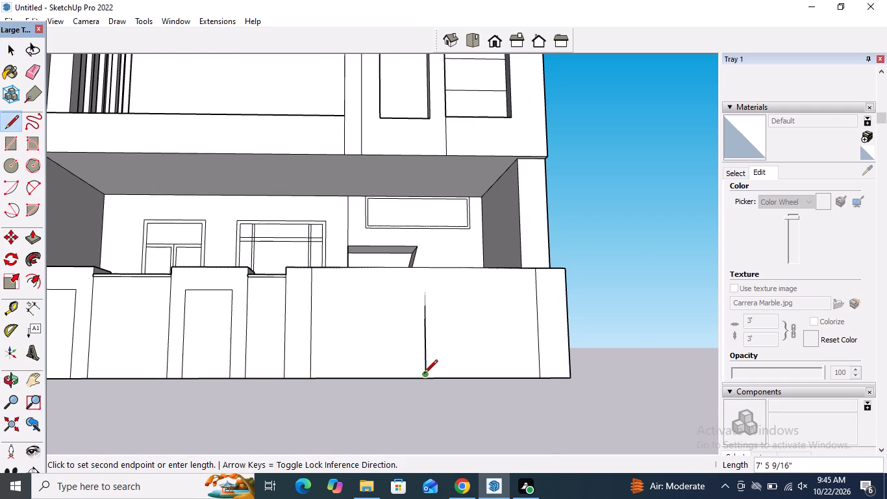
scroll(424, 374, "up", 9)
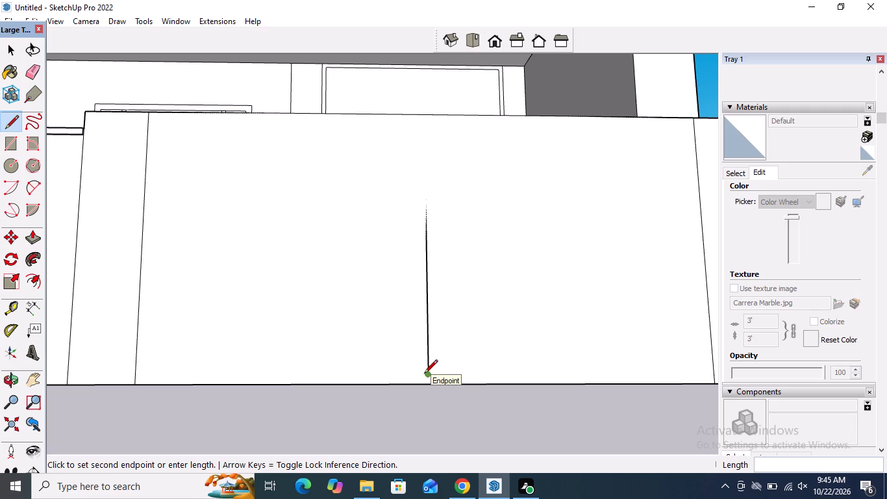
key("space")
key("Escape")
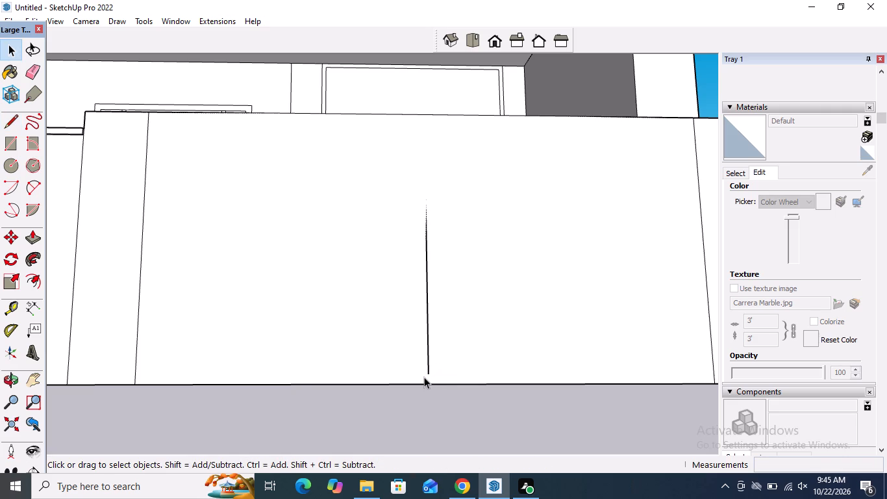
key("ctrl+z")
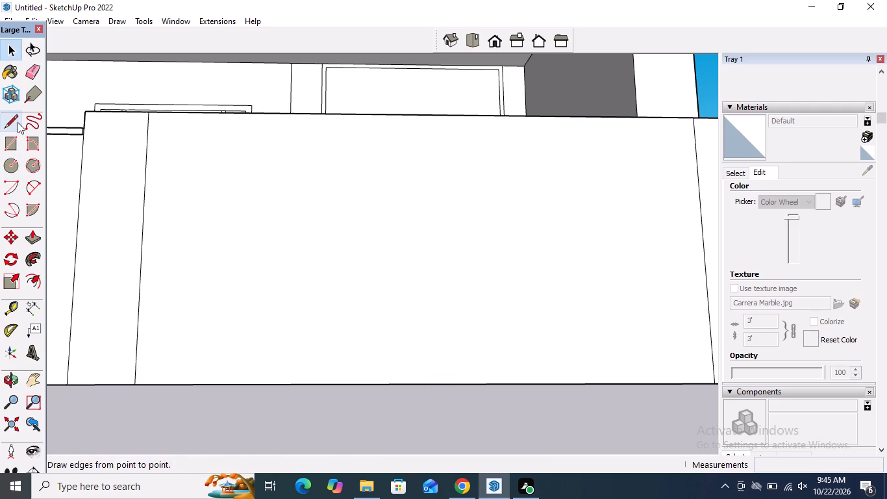
Draw three closely spaced full-height vertical lines, about 7' 8 13/16" long, across the middle of the widest front-wall section.
left_click(18, 122)
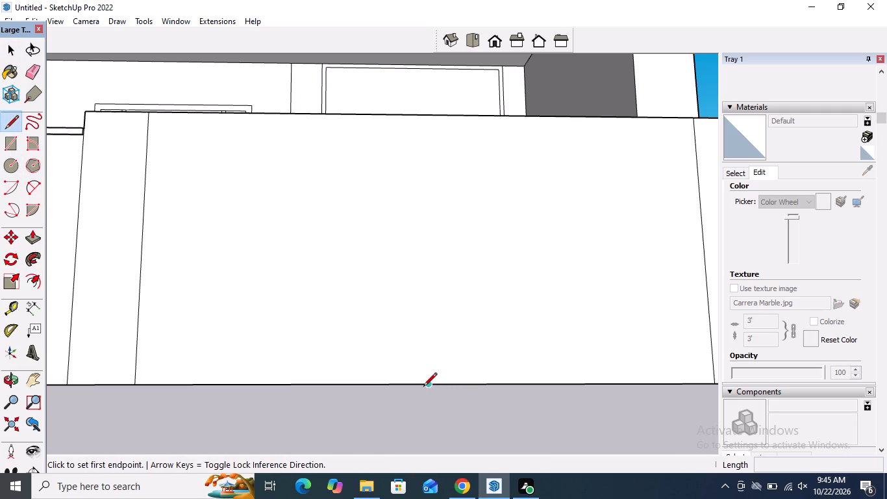
left_click(427, 387)
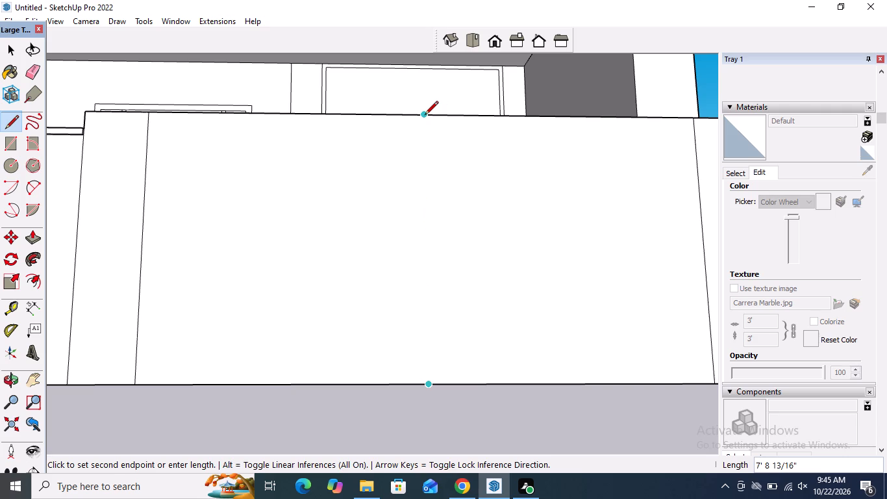
left_click(425, 115)
left_click(434, 116)
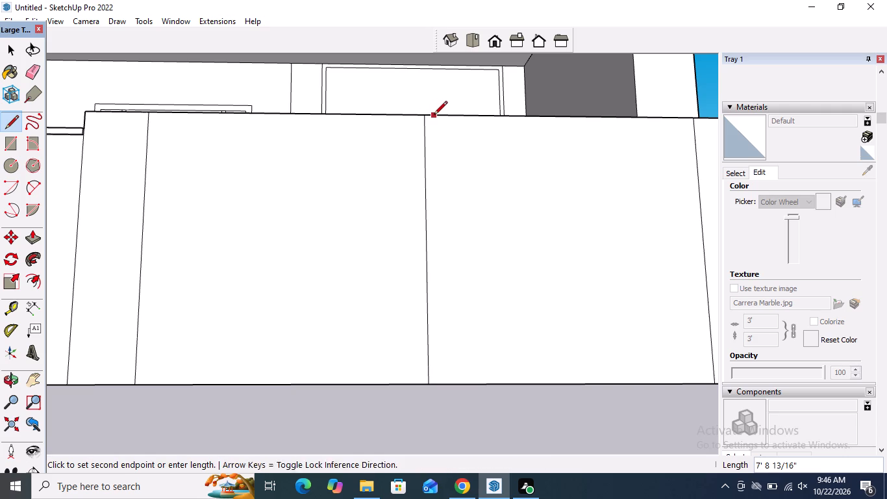
left_click(440, 384)
left_click(418, 387)
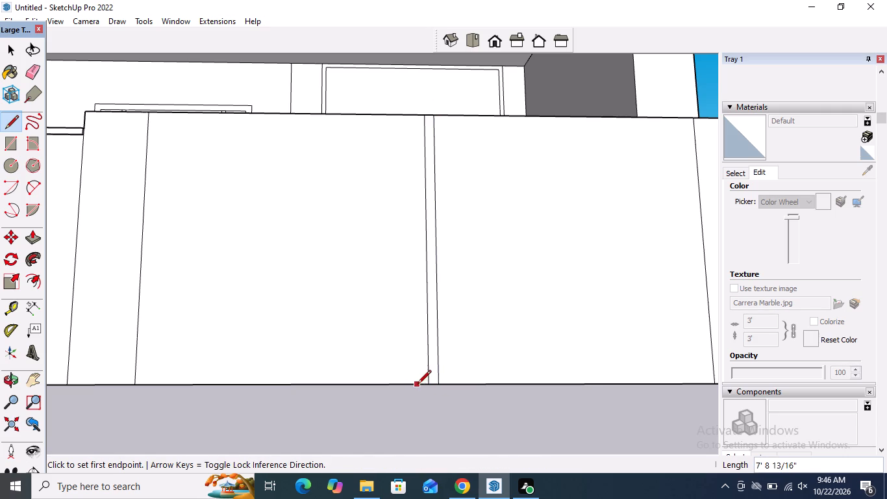
left_click(416, 119)
Delete the central one of the three vertical lines, leaving a narrow strip between two panels.
key("space")
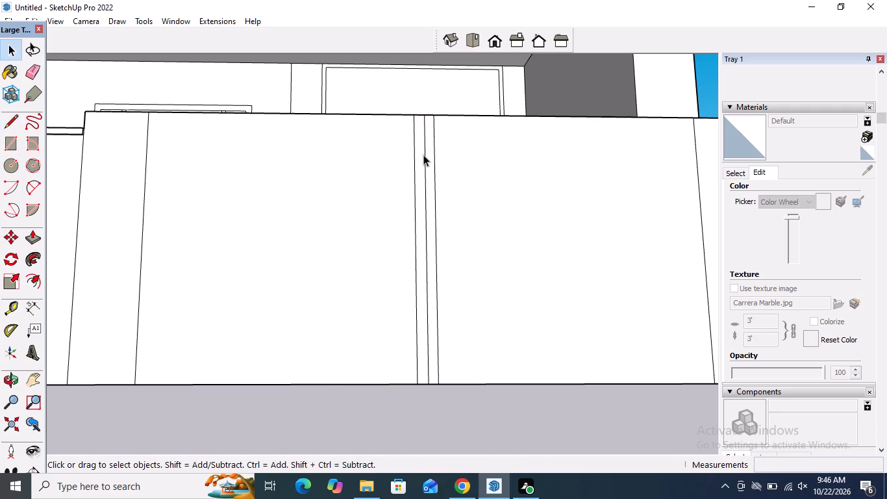
left_click(423, 155)
key("Delete")
Push the panel on the left of the narrow strip inward by about 3 1/8".
scroll(423, 157, "down", 5)
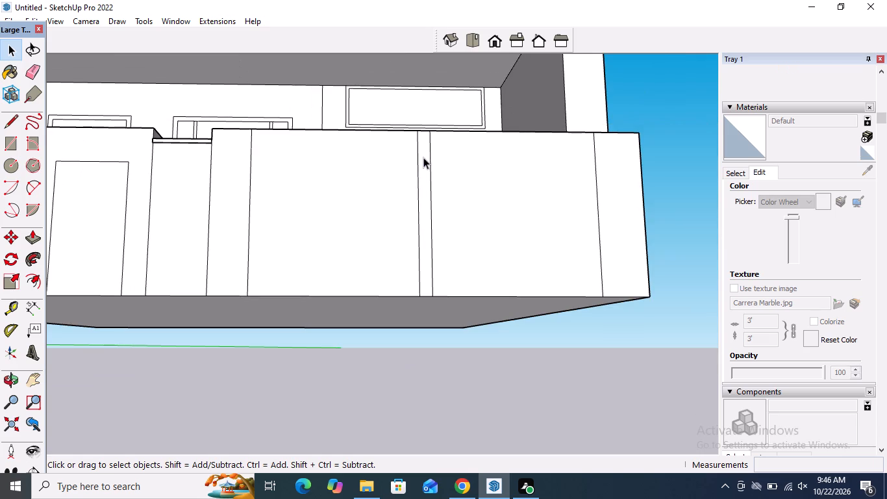
middle_click_drag(423, 157, 410, 318)
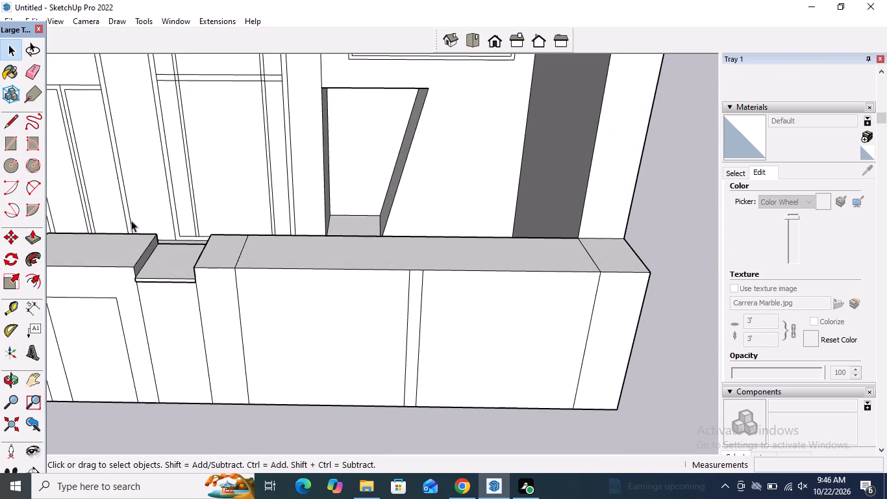
left_click(32, 234)
left_click(329, 336)
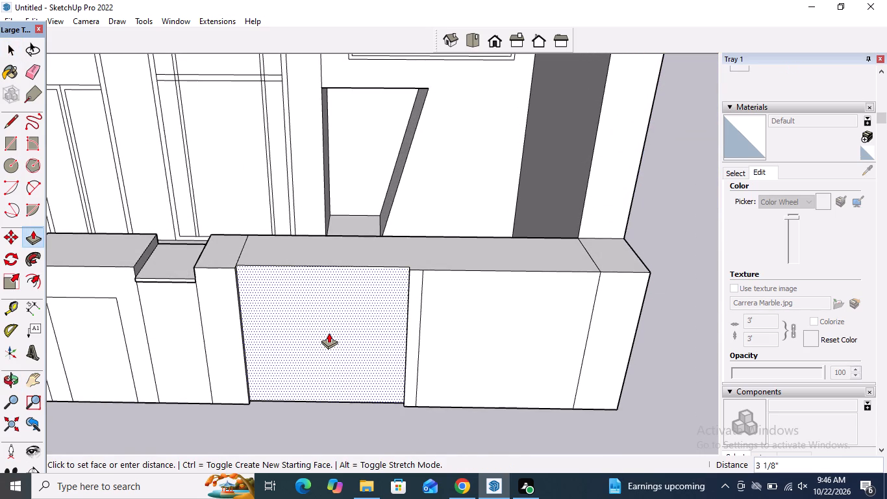
left_click(329, 333)
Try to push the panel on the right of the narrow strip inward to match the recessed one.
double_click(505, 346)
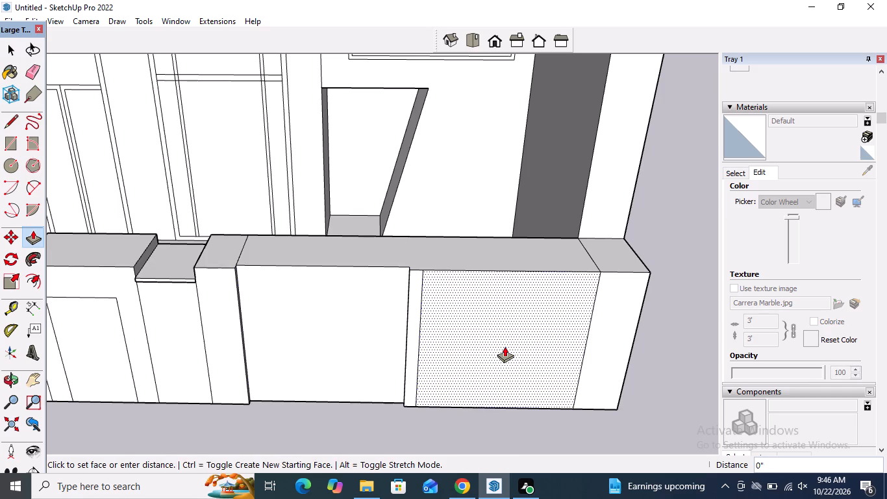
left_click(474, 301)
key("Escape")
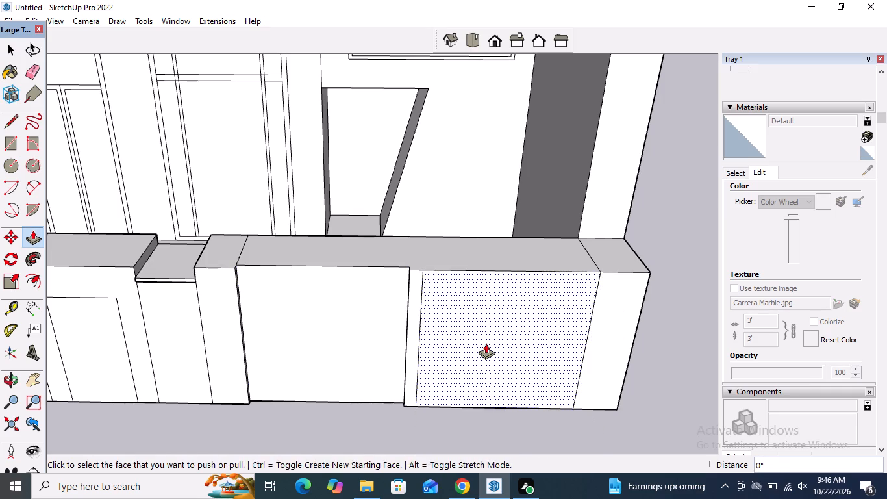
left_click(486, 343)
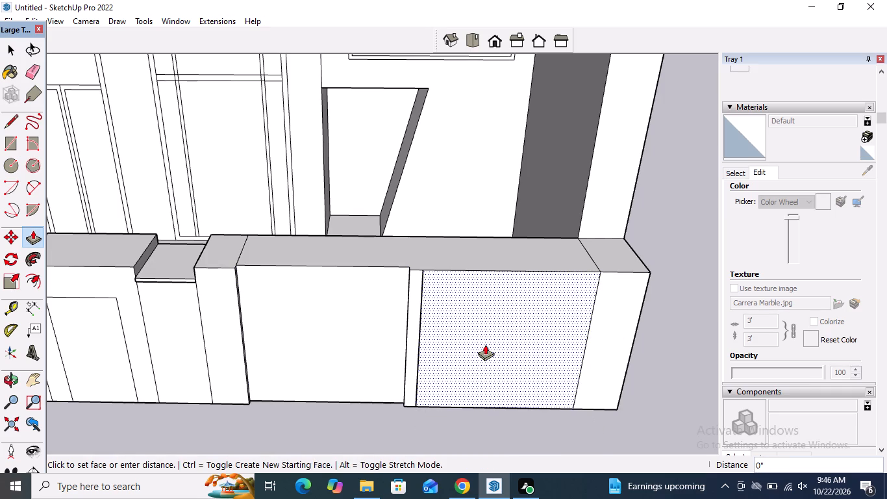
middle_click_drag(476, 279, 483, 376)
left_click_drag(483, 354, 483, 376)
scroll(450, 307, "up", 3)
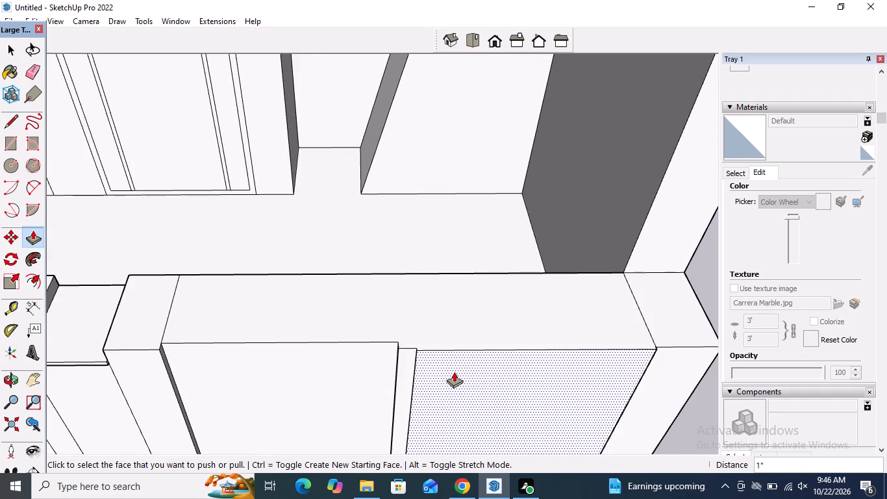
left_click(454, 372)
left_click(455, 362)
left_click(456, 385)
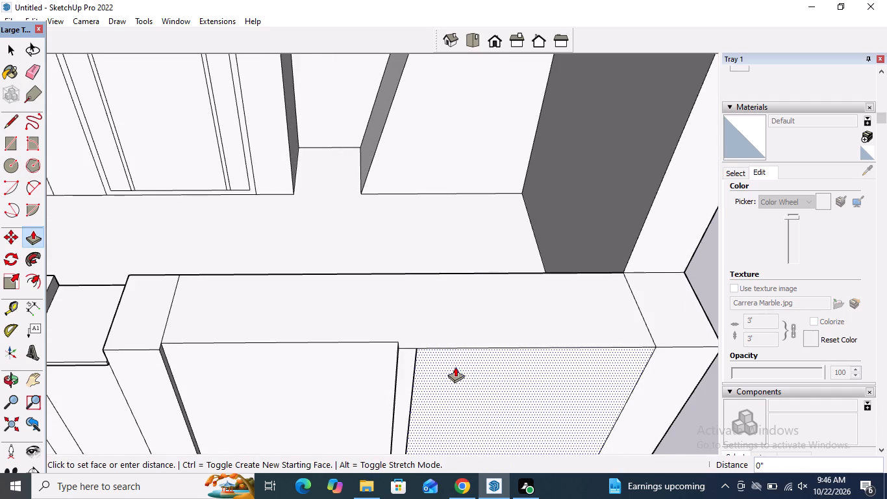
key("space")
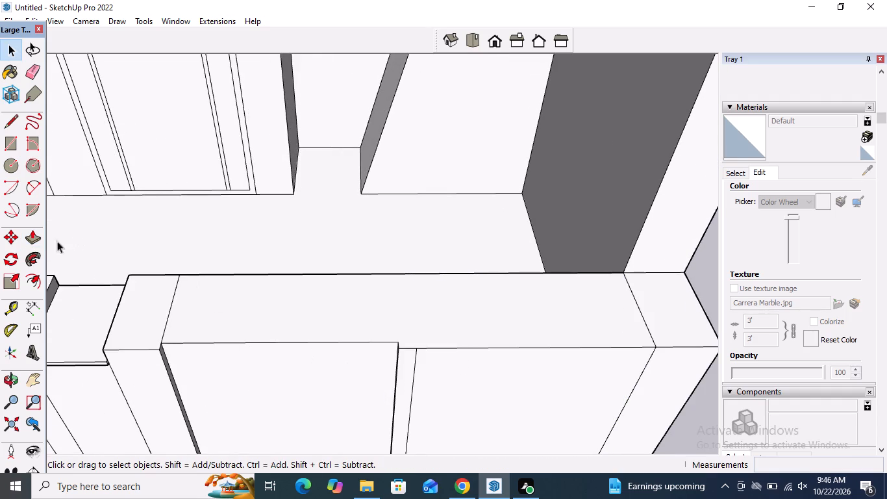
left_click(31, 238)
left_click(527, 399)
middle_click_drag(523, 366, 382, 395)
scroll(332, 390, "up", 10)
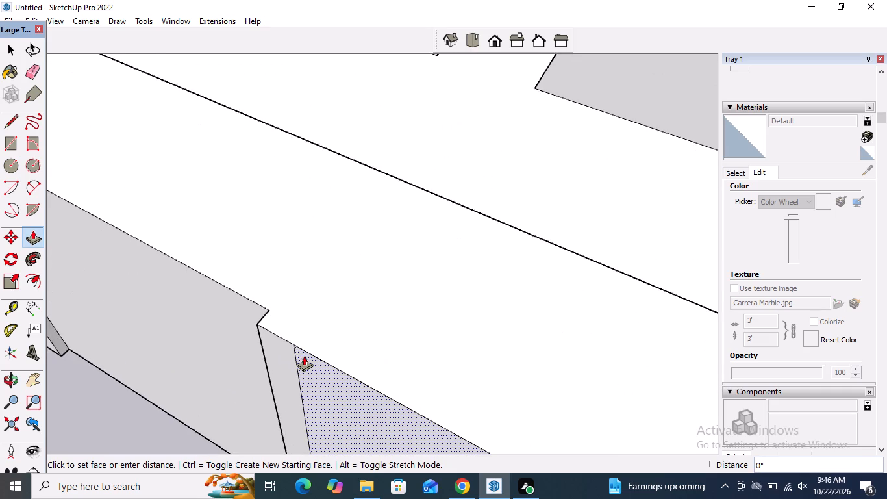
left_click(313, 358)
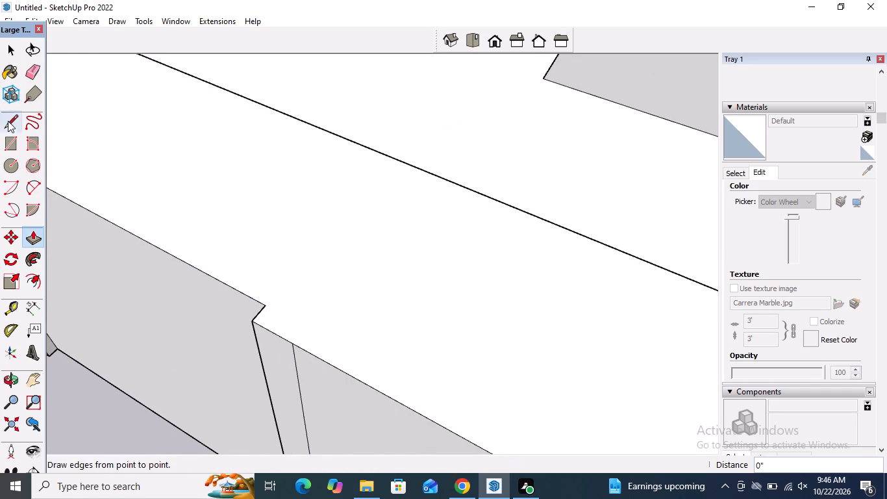
Outline a 3 1/8" deep band on the wall's top face along the right-hand panel's front edge, about 7' 8 11/16" long.
left_click(8, 121)
left_click(293, 340)
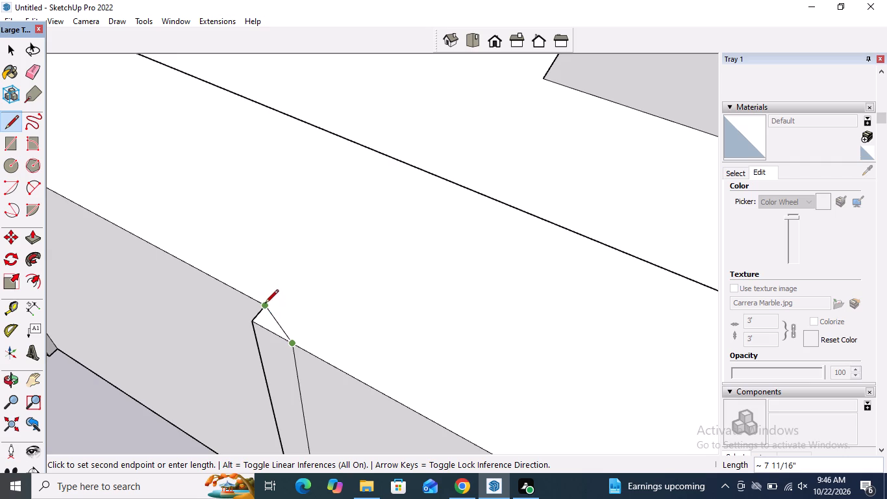
left_click(305, 327)
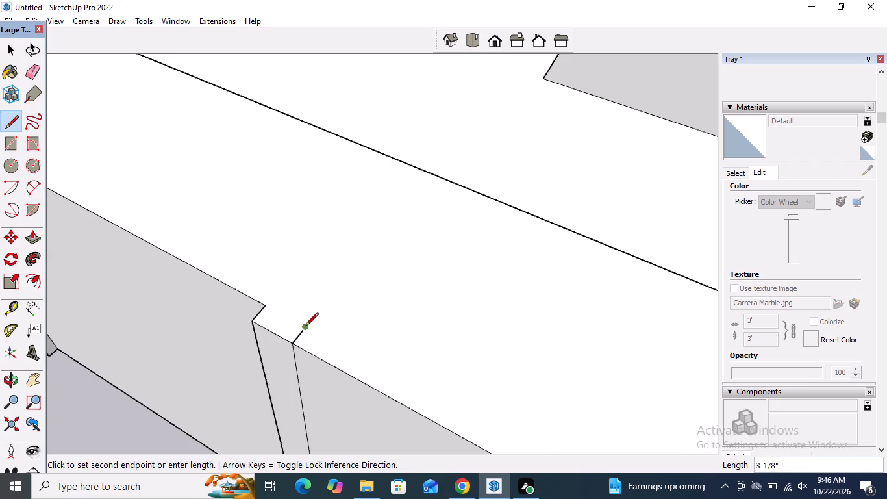
key("space")
left_click(38, 245)
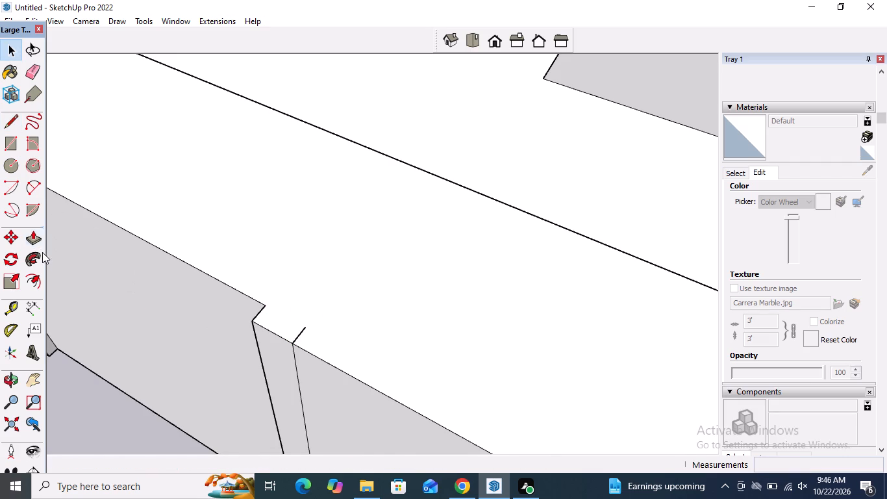
left_click(352, 392)
key("space")
scroll(278, 263, "down", 8)
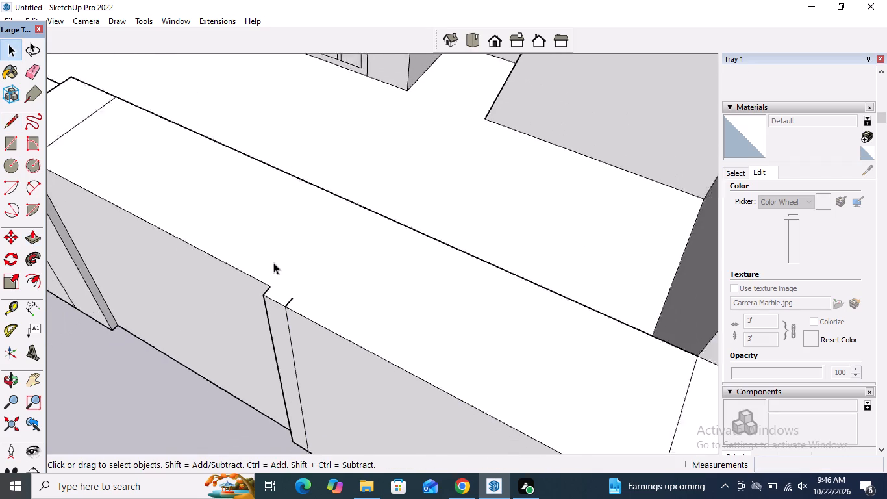
scroll(273, 262, "down", 2)
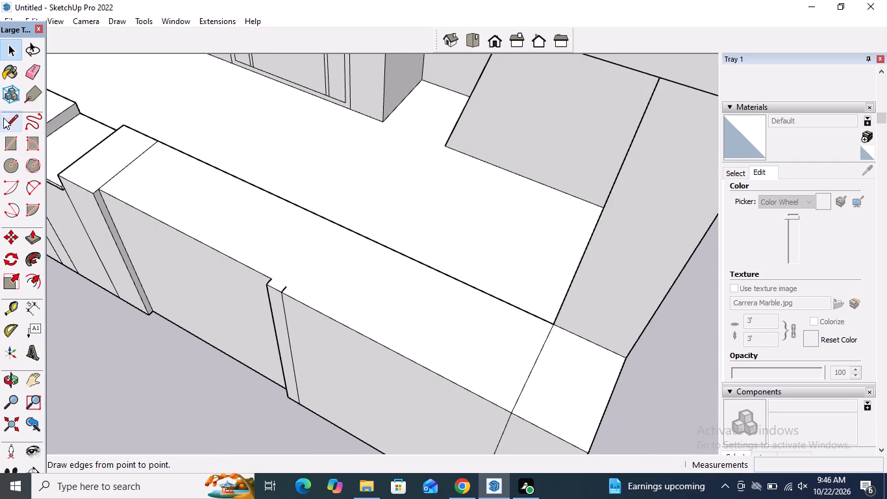
left_click(3, 118)
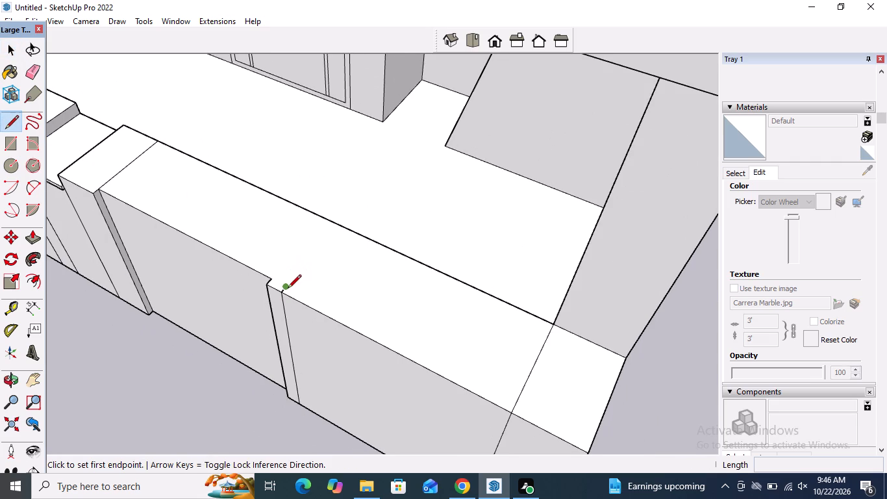
left_click(288, 288)
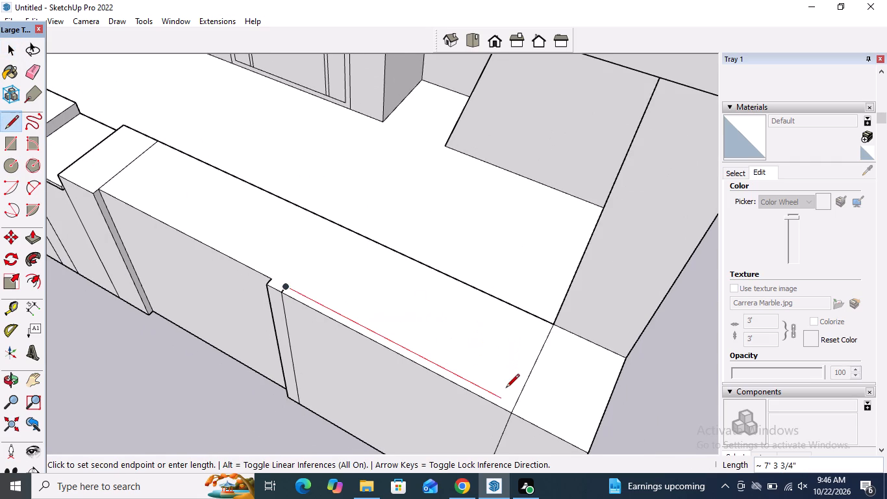
left_click(516, 404)
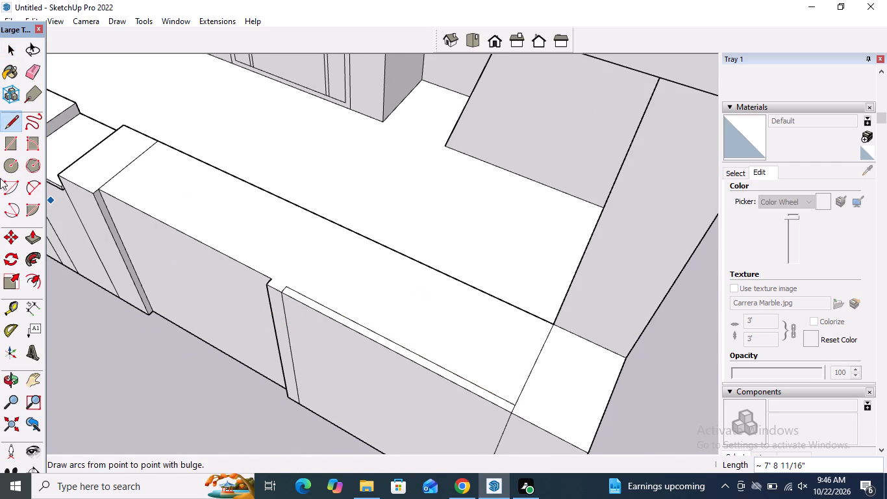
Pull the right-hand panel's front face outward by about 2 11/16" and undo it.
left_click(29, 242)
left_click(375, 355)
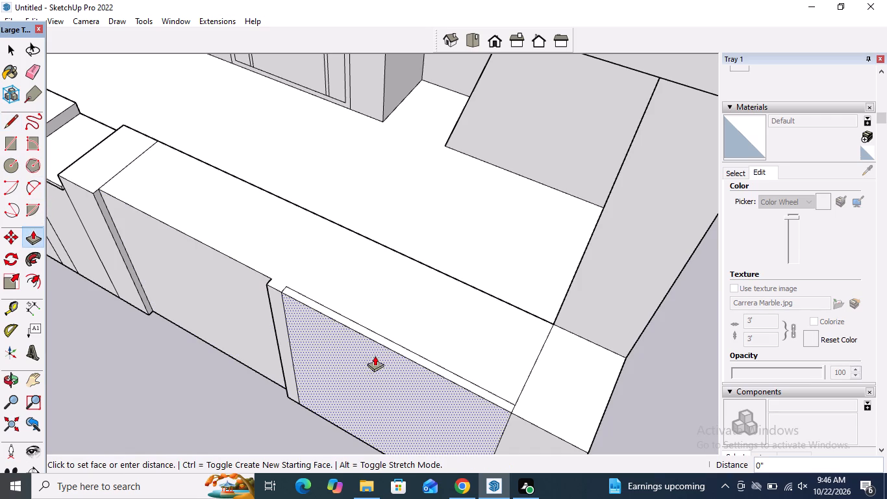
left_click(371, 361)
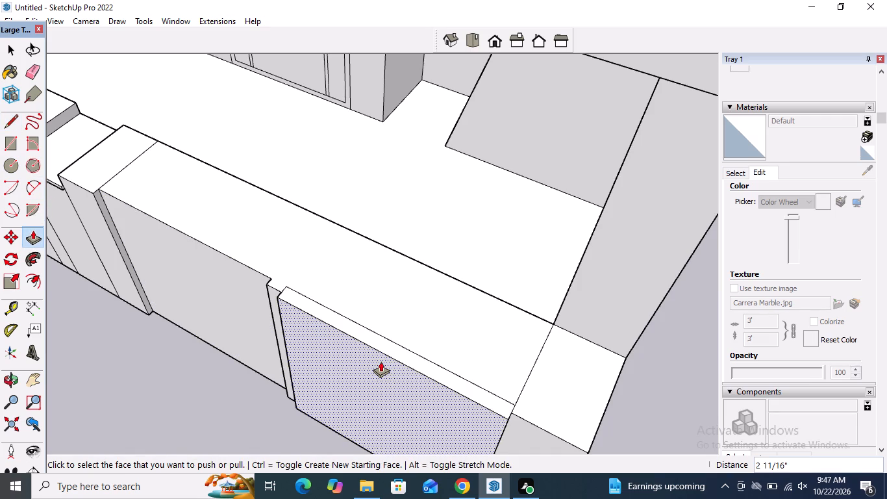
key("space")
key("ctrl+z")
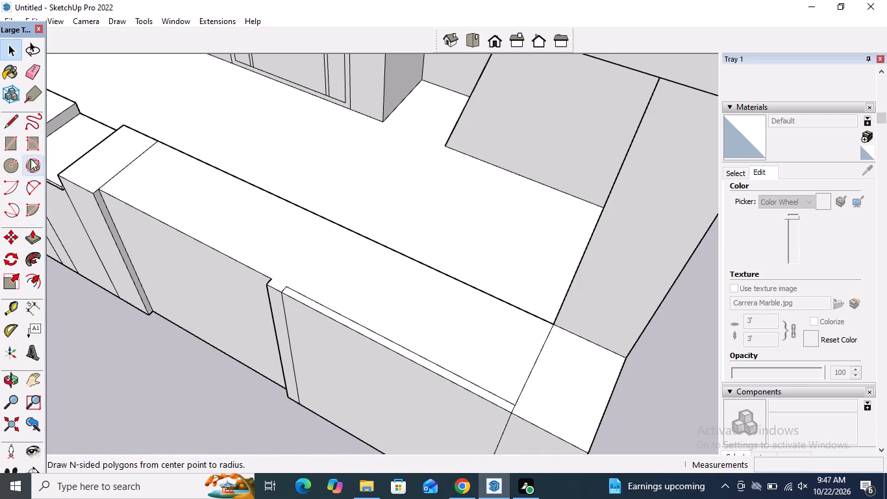
Pull the right-hand panel's front face outward so it projects past the narrow dividing strip.
left_click(29, 235)
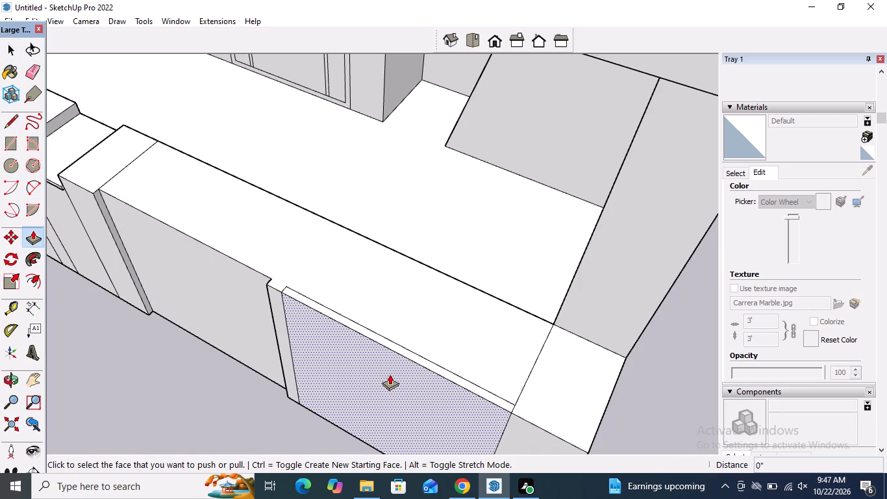
left_click(390, 374)
left_click(363, 381)
middle_click_drag(396, 343, 433, 301)
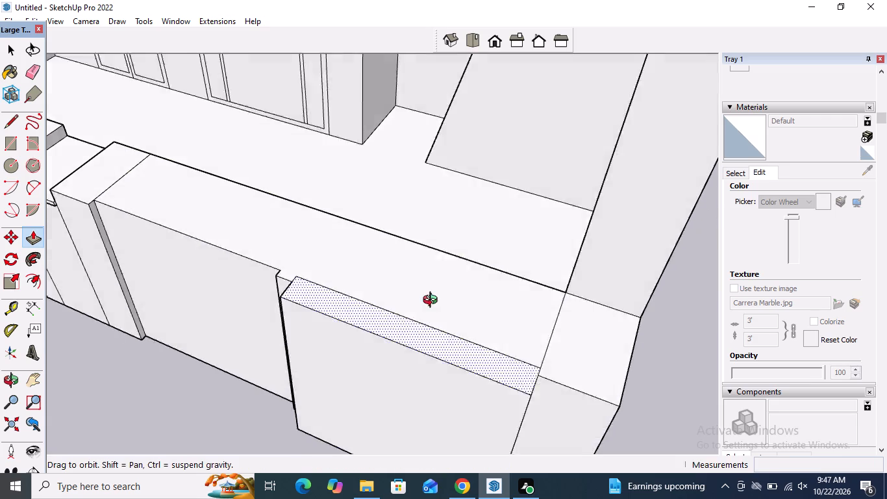
Undo the last outward pull of the right-hand panel's front face.
middle_click_drag(433, 301, 457, 277)
key("ctrl+z")
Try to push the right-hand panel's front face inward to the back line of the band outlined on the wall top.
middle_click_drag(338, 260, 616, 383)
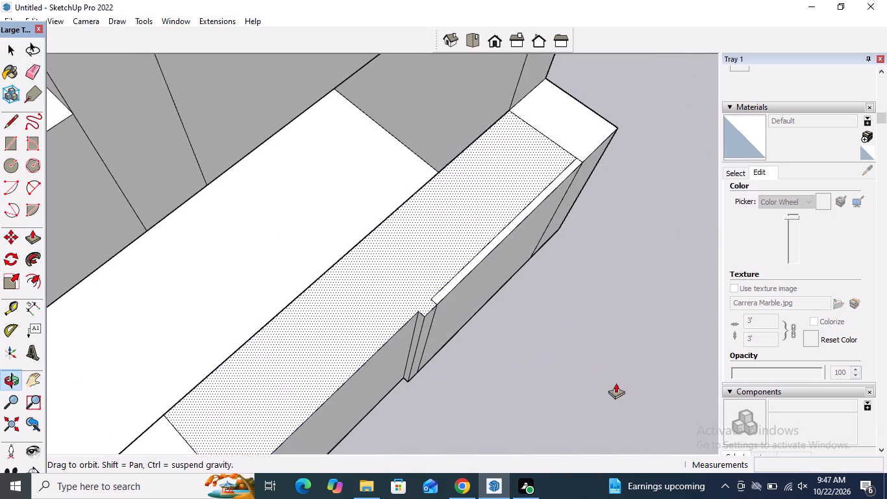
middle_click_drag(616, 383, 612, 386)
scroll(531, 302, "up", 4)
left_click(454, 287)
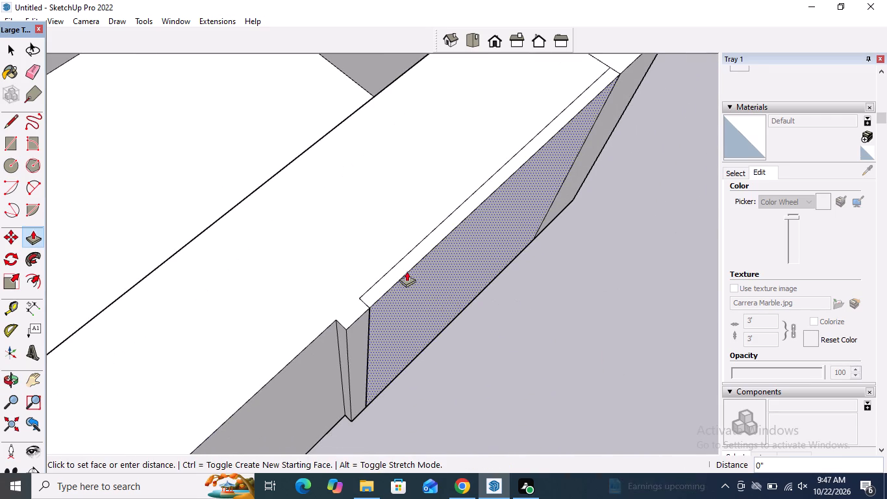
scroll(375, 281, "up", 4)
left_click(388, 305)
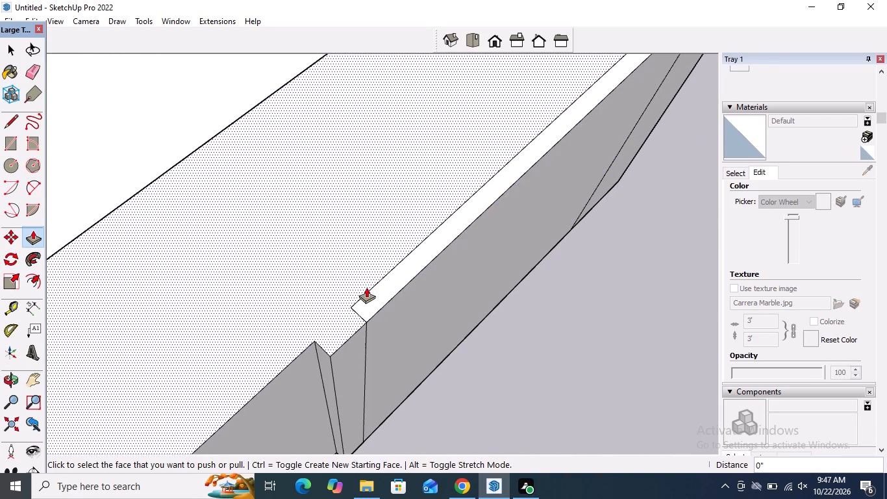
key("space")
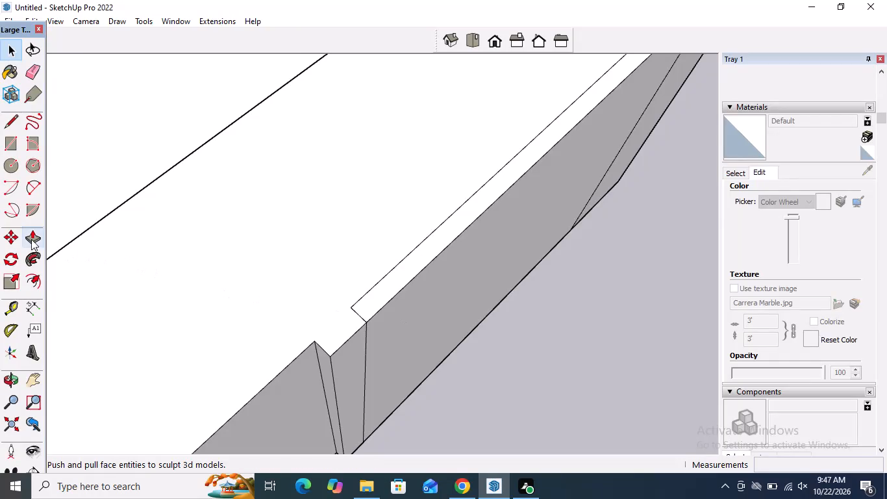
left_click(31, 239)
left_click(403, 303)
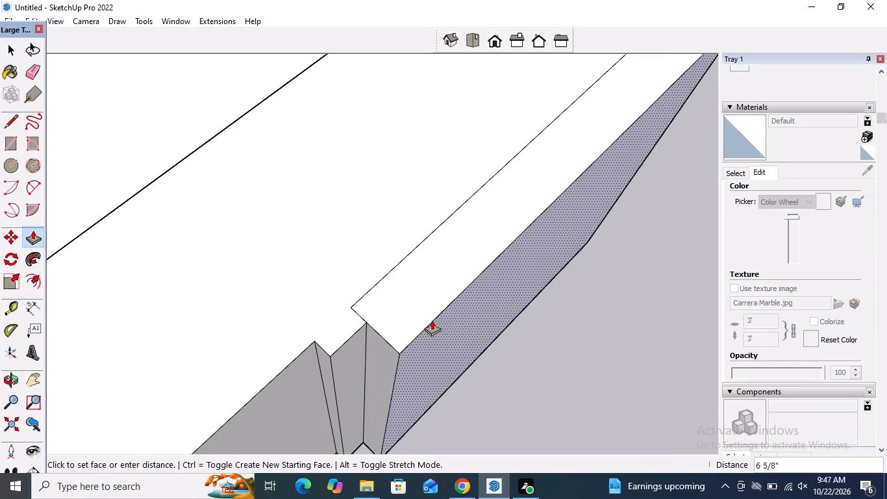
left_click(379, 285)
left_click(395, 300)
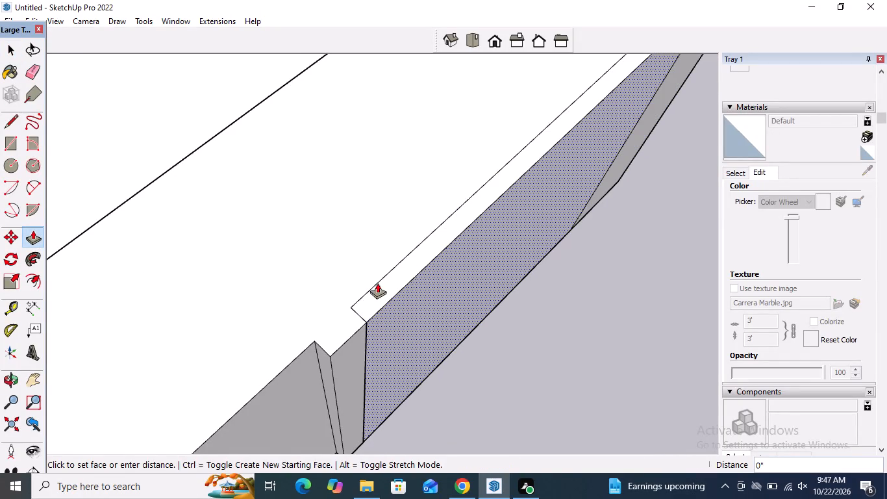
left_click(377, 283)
Push the outlined band on the wall top down 4' 11 1/8" to recess the upper part of the right-hand panel.
left_click(388, 289)
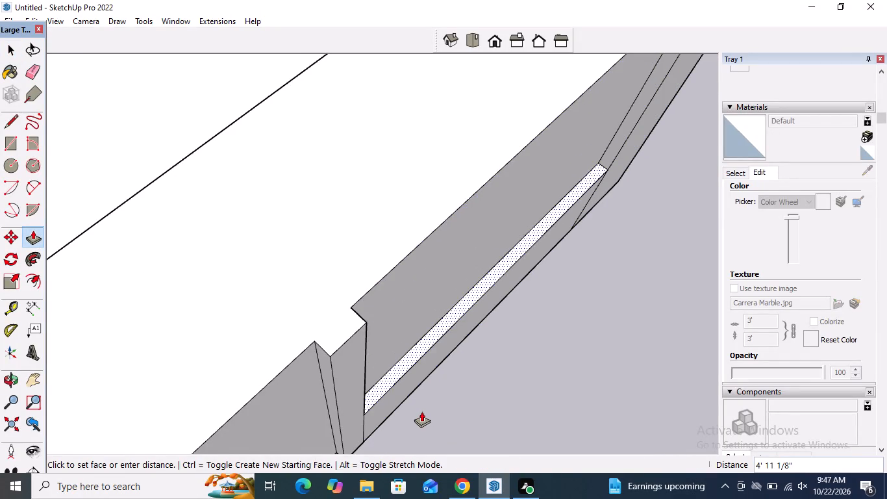
left_click(421, 411)
scroll(386, 286, "down", 8)
middle_click_drag(393, 323, 232, 187)
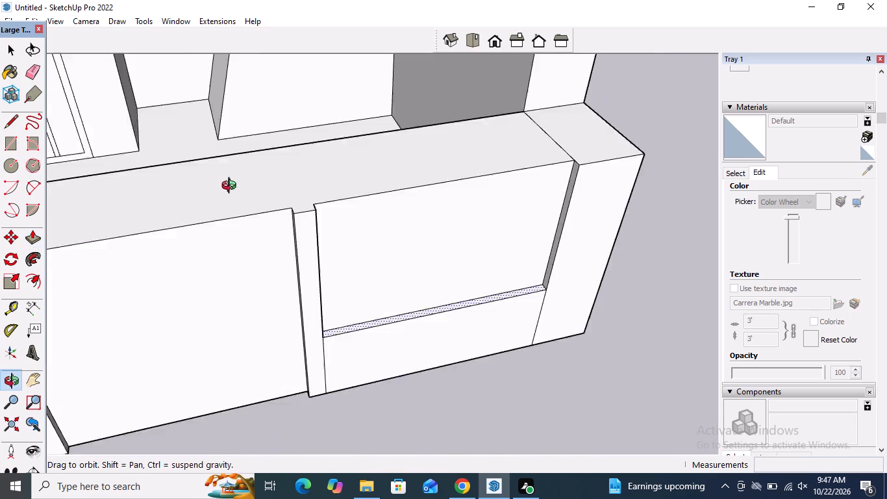
middle_click_drag(232, 187, 221, 155)
middle_click_drag(345, 313, 358, 407)
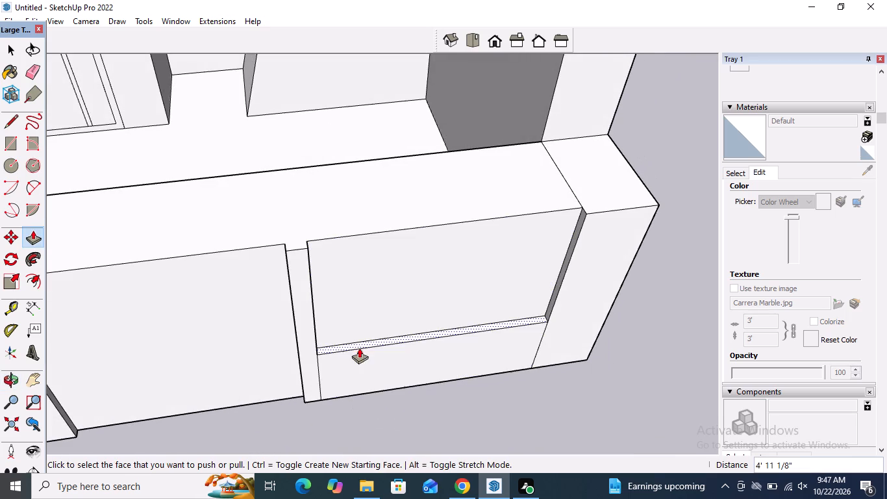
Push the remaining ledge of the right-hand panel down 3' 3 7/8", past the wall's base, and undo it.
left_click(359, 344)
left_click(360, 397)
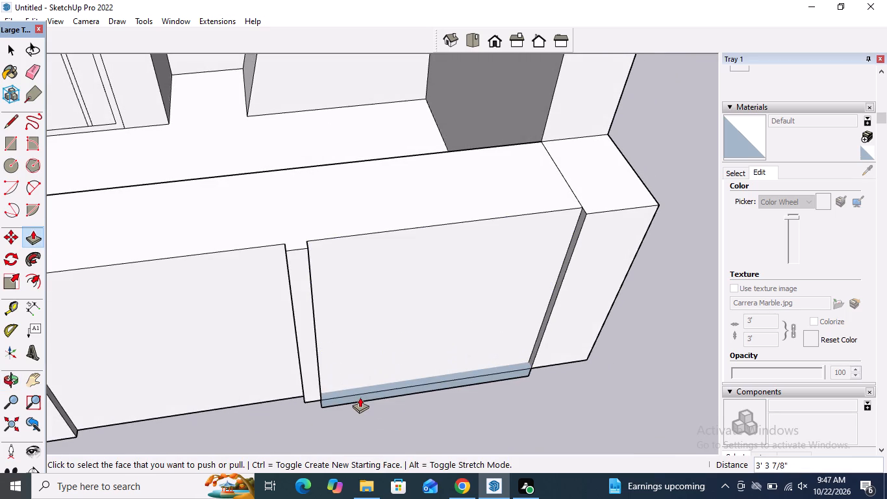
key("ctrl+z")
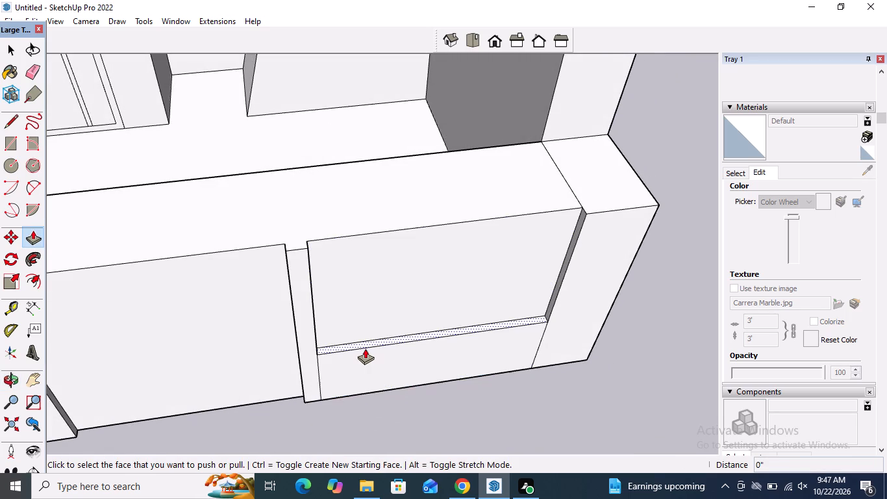
Push the remaining ledge down about 2' 11 1/2" to the wall's base so the right-hand panel is recessed over its full height.
left_click(365, 348)
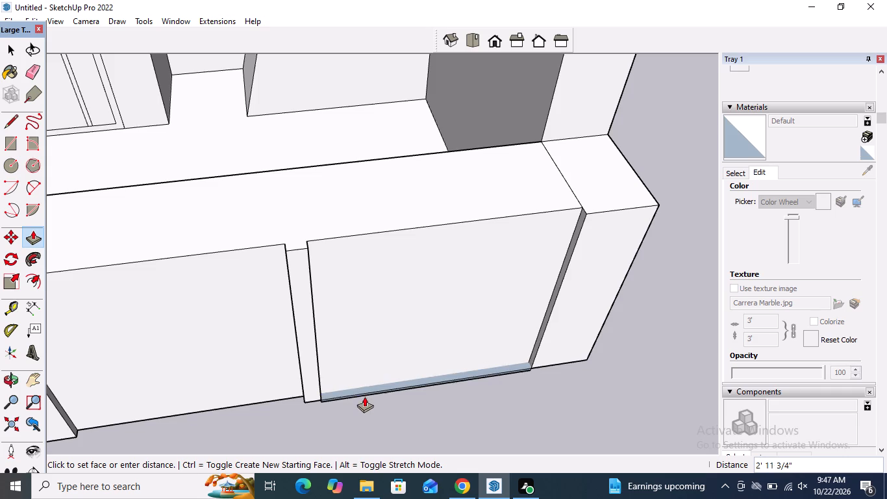
middle_click_drag(355, 379, 340, 195)
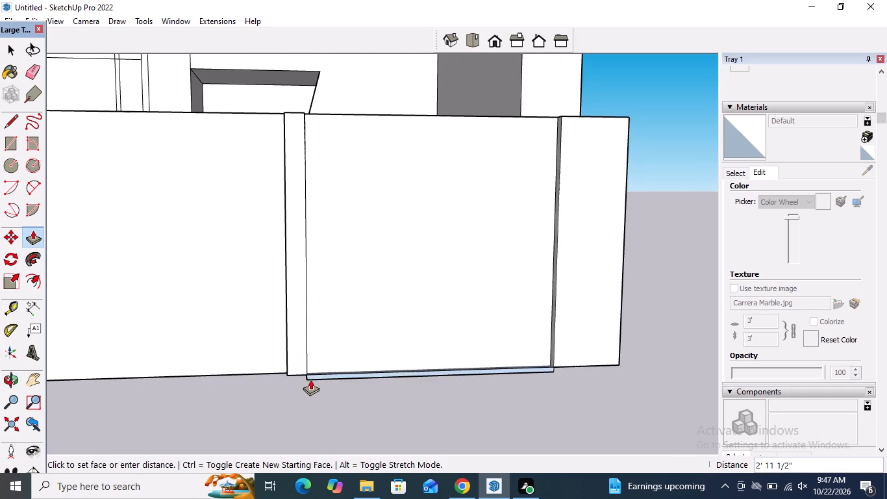
left_click(310, 374)
key("space")
Push the front wall's rear face toward the street by about 2' 4 3/8" to thin the wall behind the pillars and panels.
scroll(387, 297, "down", 1)
middle_click_drag(393, 280, 431, 216)
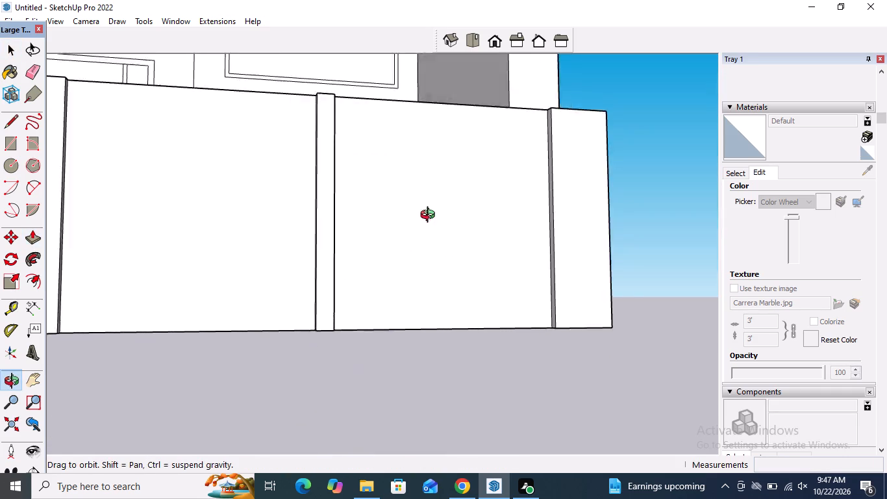
middle_click_drag(431, 216, 355, 360)
scroll(361, 342, "down", 5)
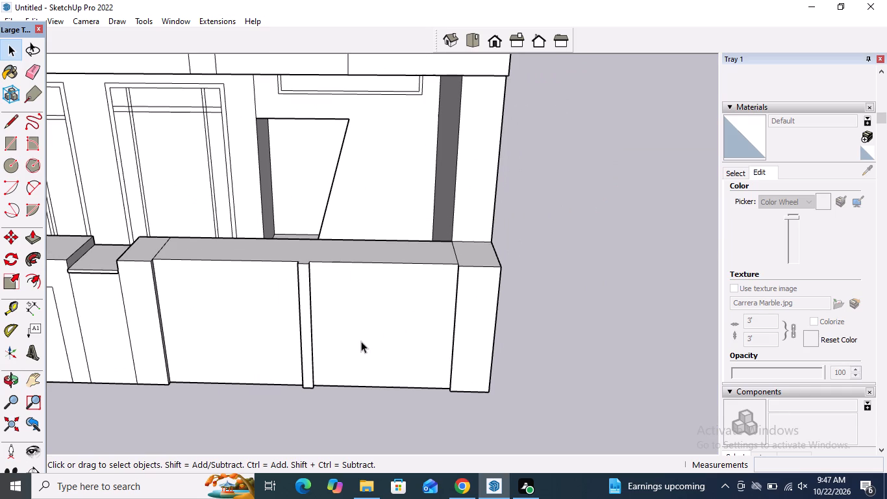
scroll(350, 337, "down", 4)
middle_click_drag(429, 267, 416, 428)
scroll(308, 304, "up", 2)
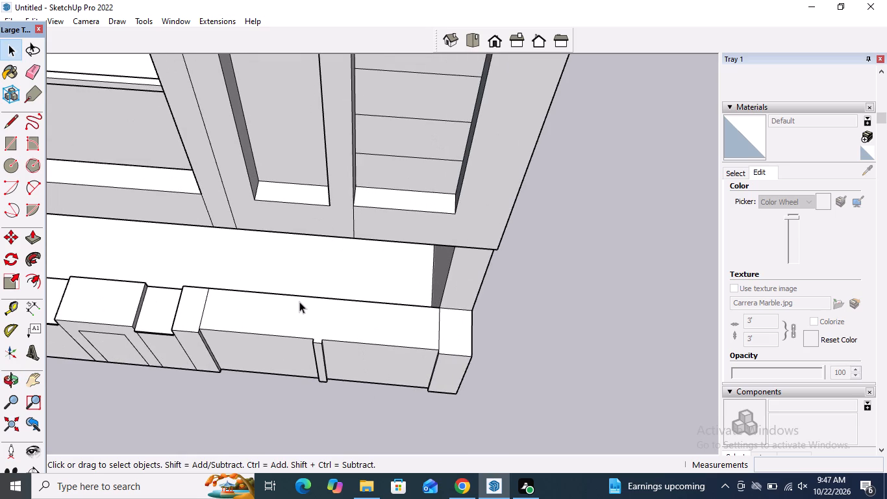
middle_click_drag(295, 288, 288, 278)
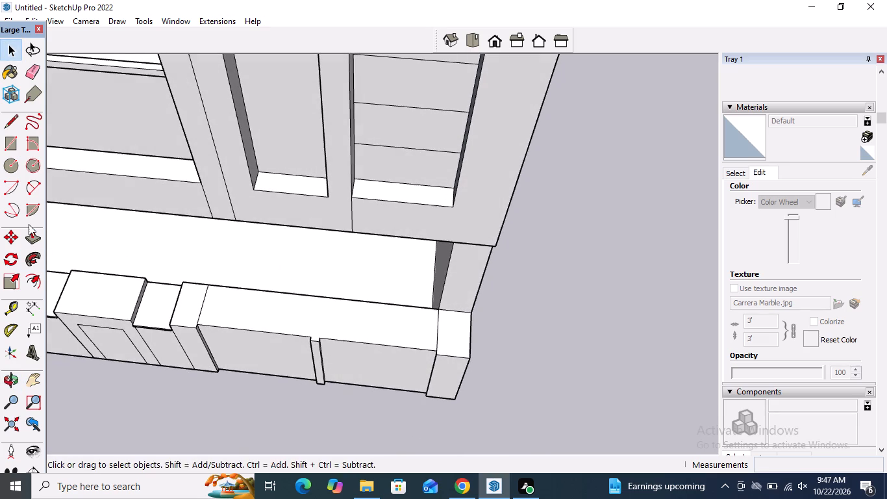
left_click(29, 237)
middle_click_drag(286, 274, 271, 307)
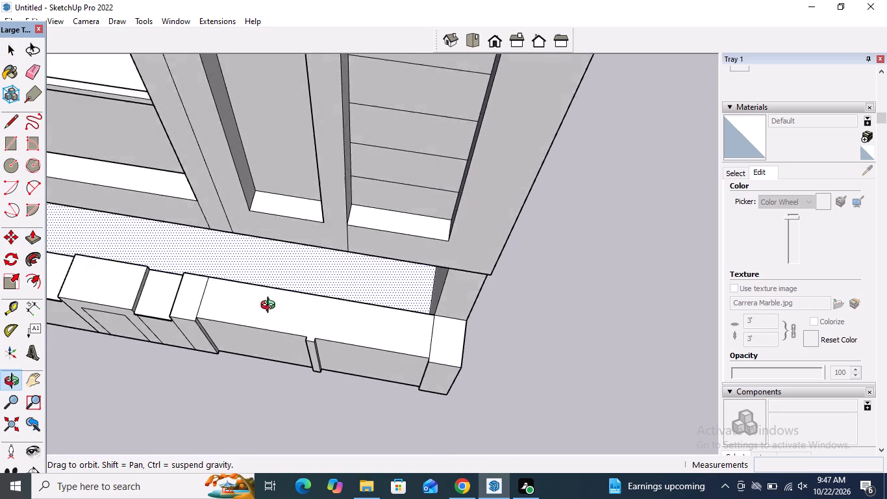
middle_click_drag(271, 307, 263, 320)
scroll(286, 270, "up", 11)
middle_click_drag(291, 266, 284, 292)
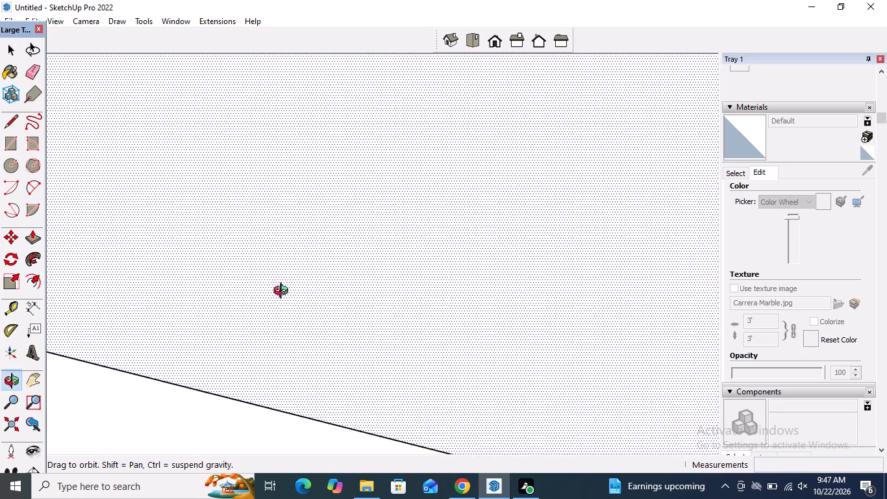
middle_click_drag(284, 292, 288, 279)
scroll(251, 353, "up", 1)
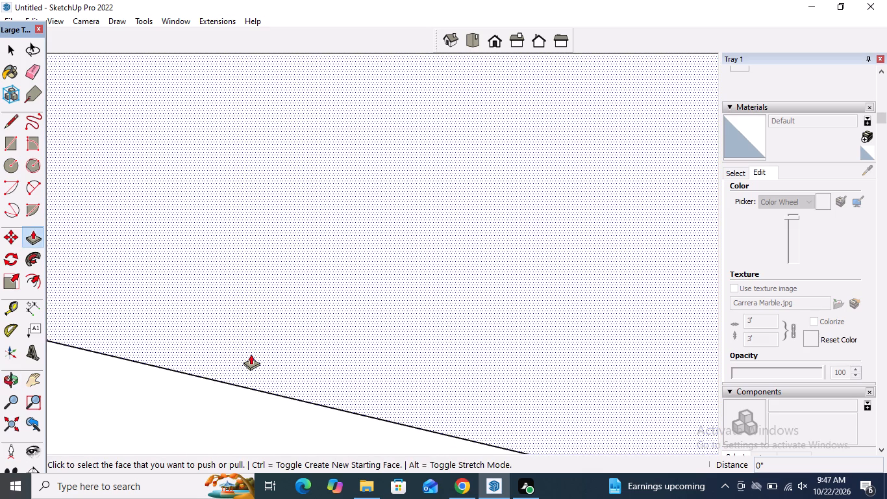
scroll(251, 354, "up", 1)
middle_click_drag(241, 363, 216, 384)
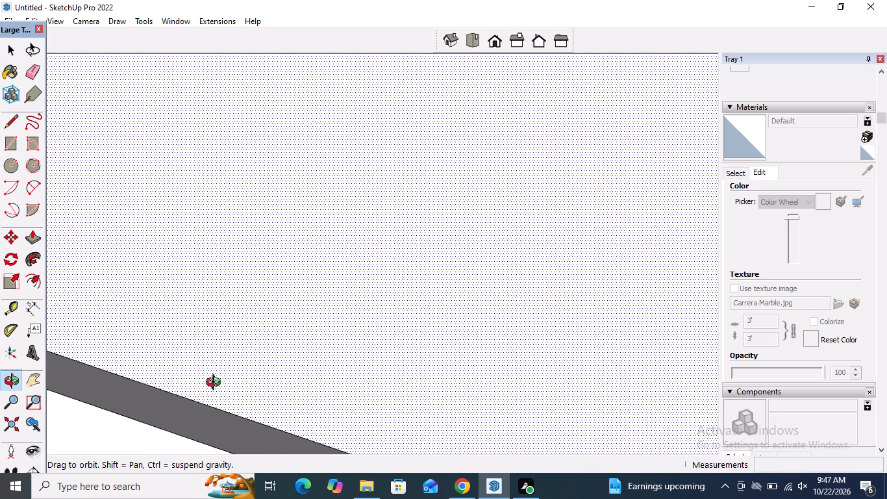
middle_click_drag(216, 384, 216, 385)
left_click(179, 412)
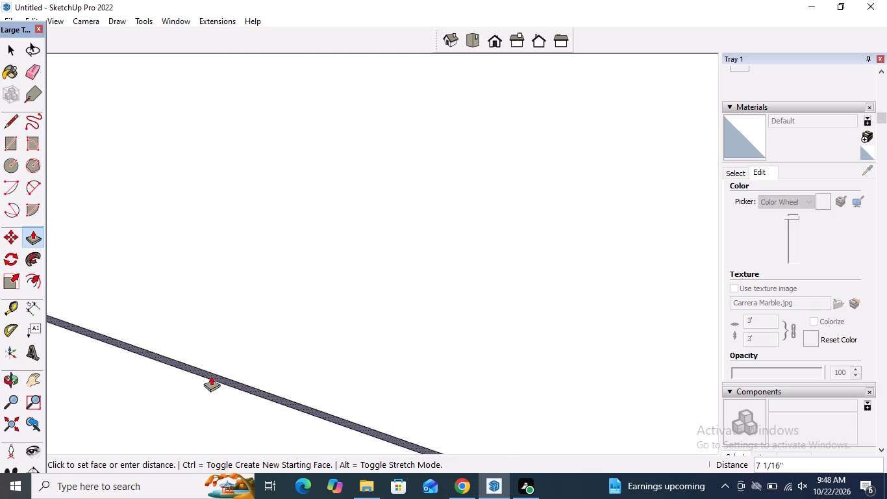
scroll(270, 308, "down", 4)
scroll(316, 257, "down", 20)
scroll(316, 257, "down", 7)
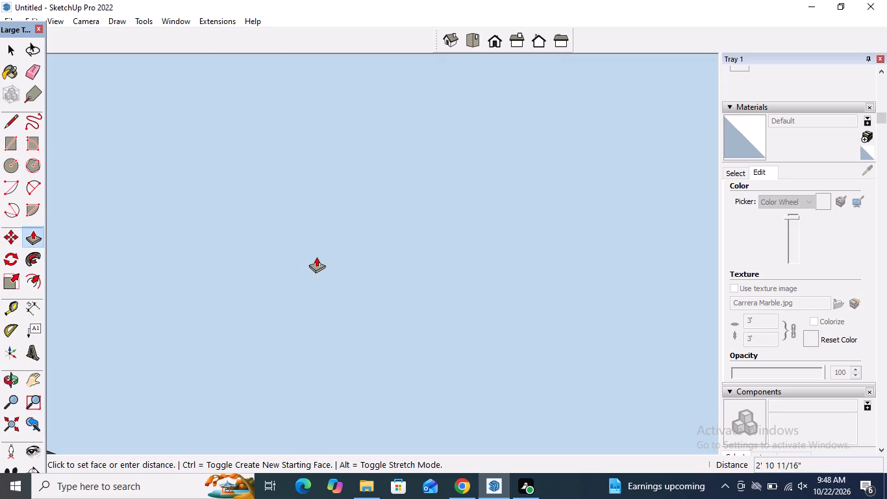
scroll(316, 257, "down", 18)
scroll(329, 249, "down", 19)
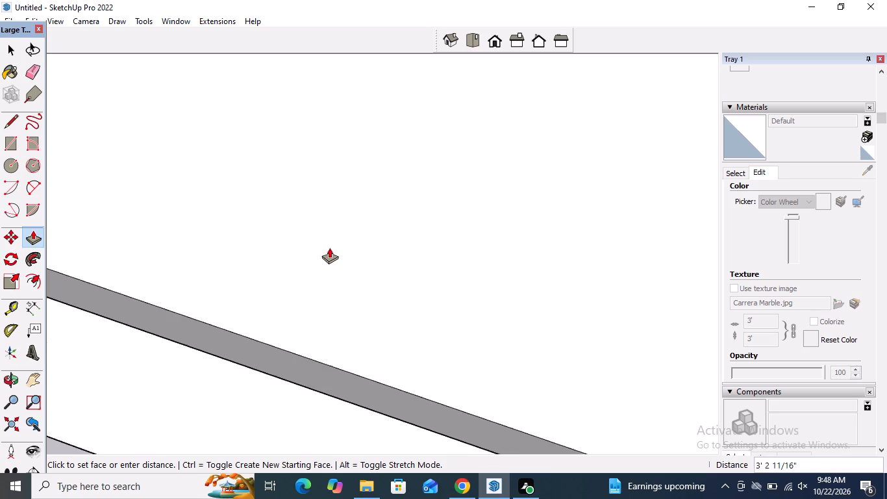
scroll(329, 248, "down", 20)
scroll(329, 248, "down", 20)
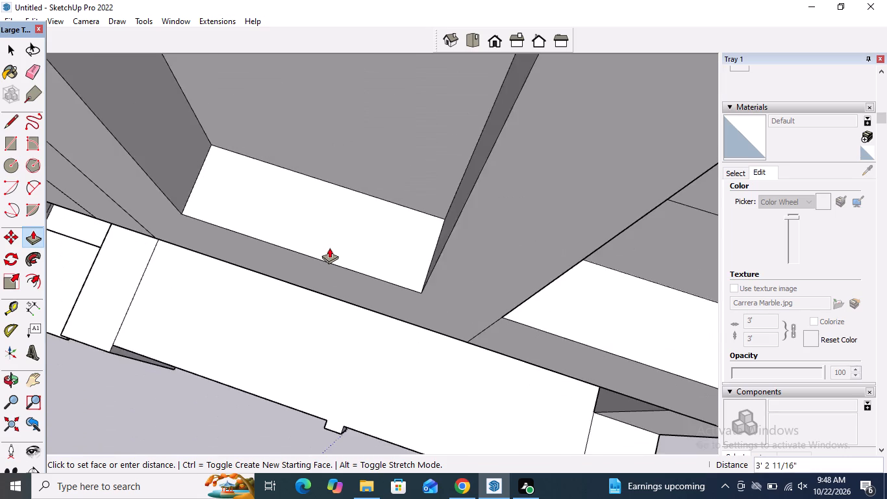
scroll(329, 248, "down", 19)
middle_click_drag(329, 248, 357, 149)
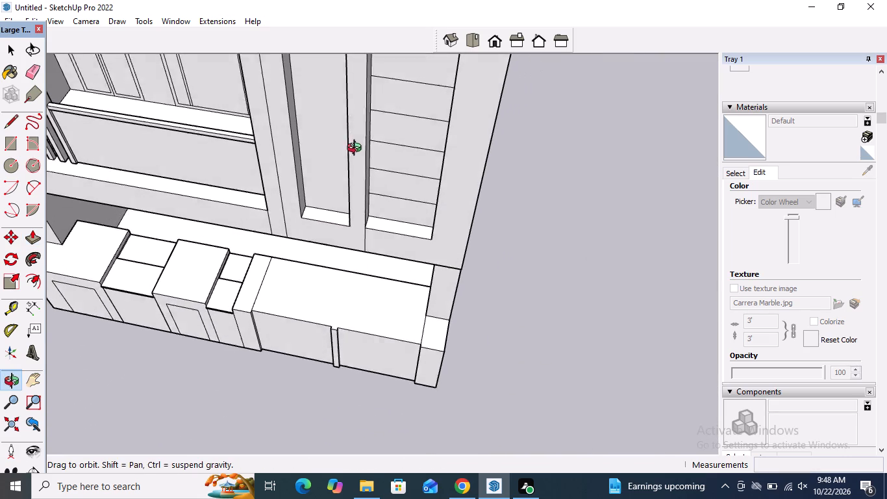
middle_click_drag(357, 149, 359, 146)
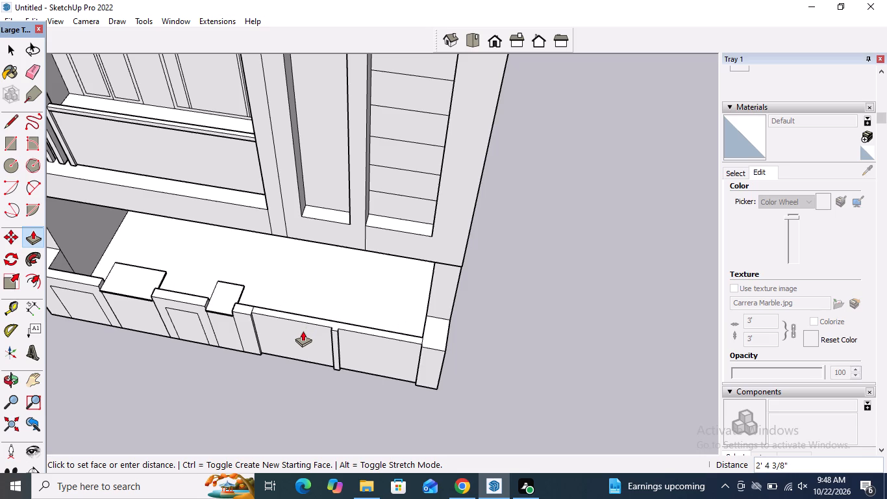
left_click(303, 331)
key("space")
Copy the top edges of the two wide recessed front-wall panels straight down 1' 2 3/16" onto the panel faces.
middle_click_drag(345, 324, 345, 312)
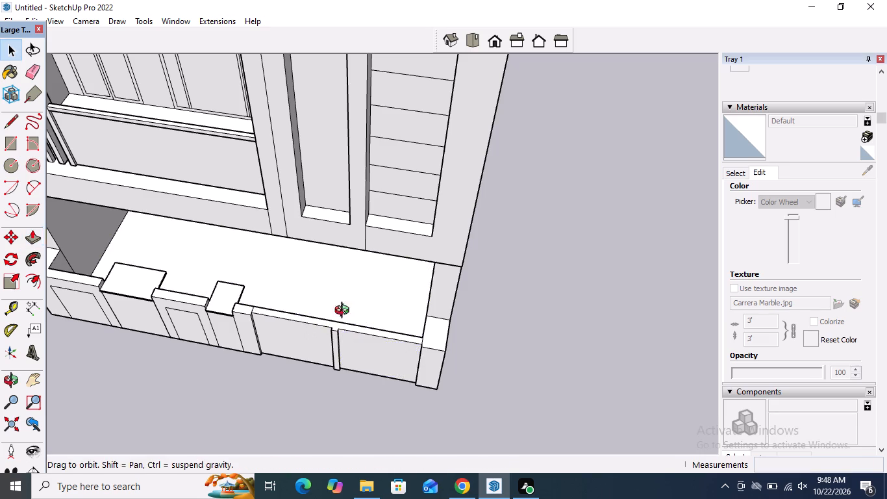
middle_click_drag(345, 312, 473, 135)
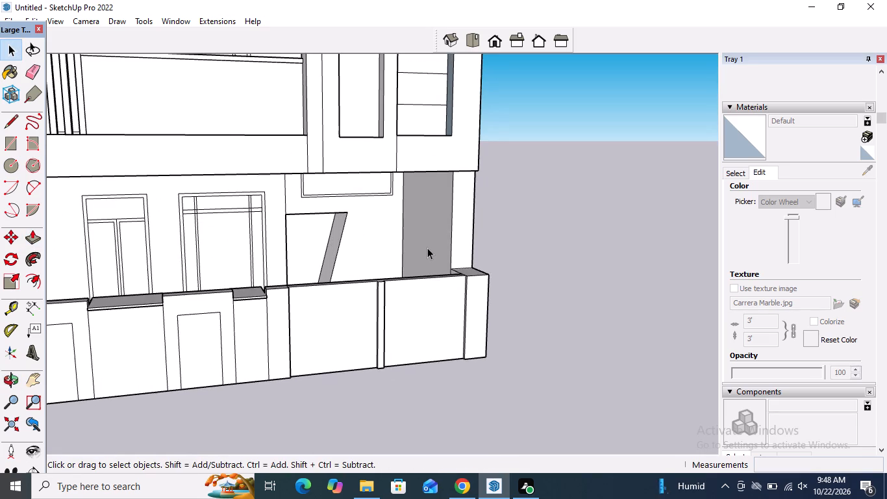
middle_click_drag(401, 243, 319, 153)
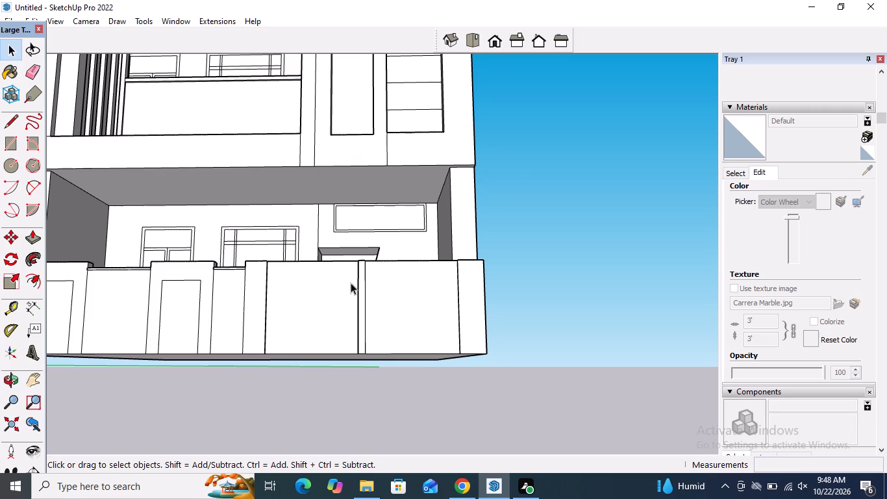
scroll(328, 247, "up", 8)
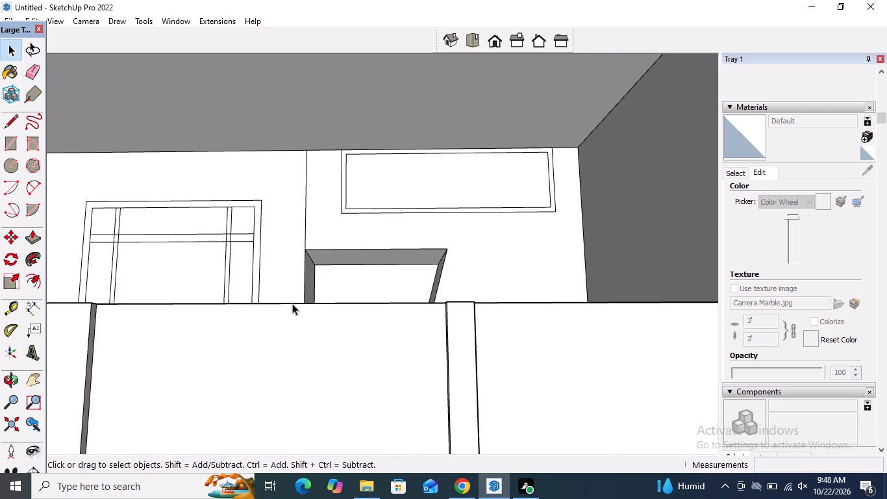
left_click(292, 303)
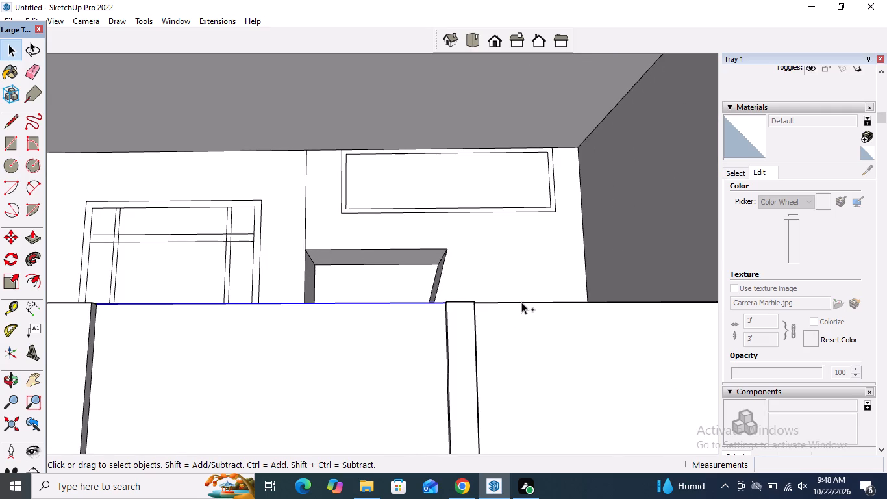
left_click(521, 303, "ctrl")
scroll(409, 314, "down", 6)
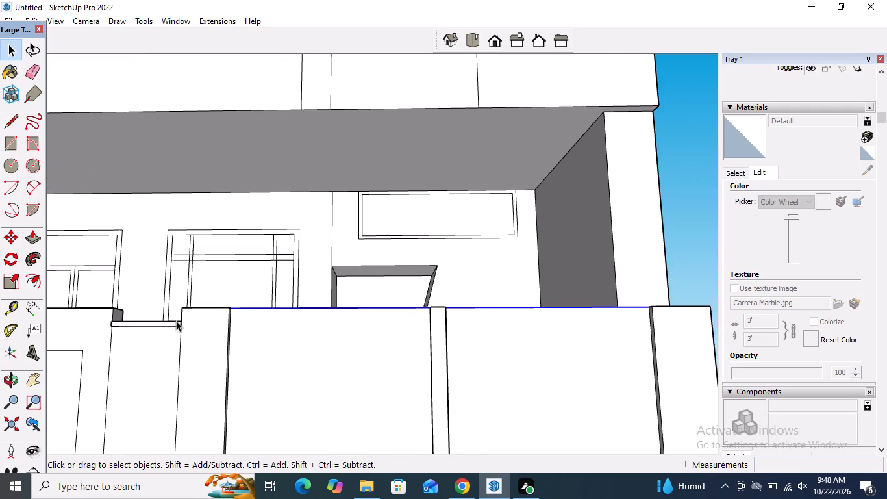
left_click(10, 237)
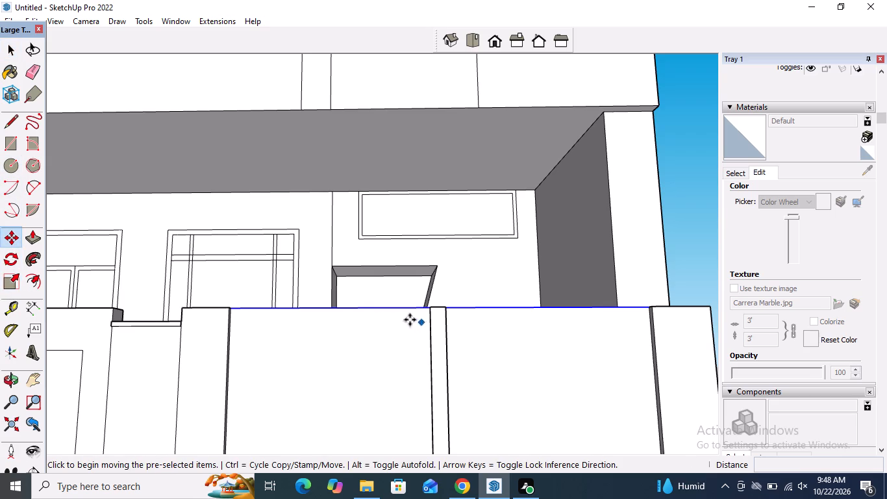
middle_click_drag(351, 313, 223, 346)
scroll(150, 326, "up", 5)
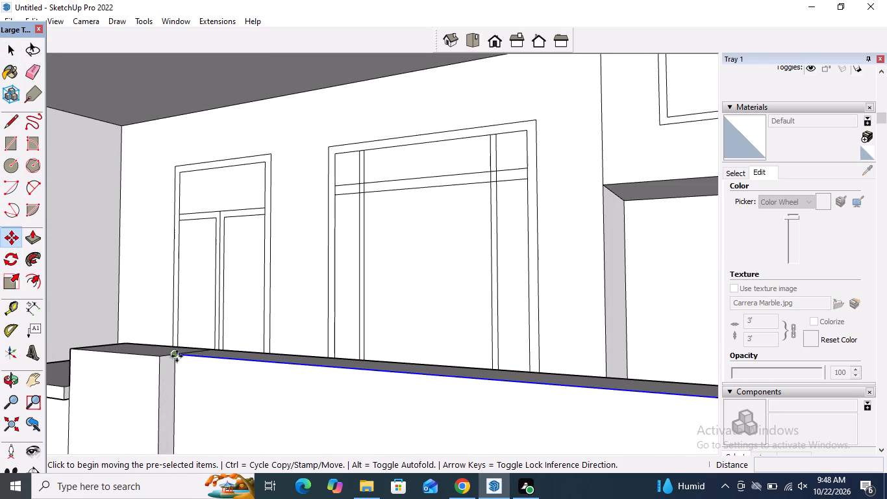
left_click(175, 354)
scroll(197, 315, "down", 4)
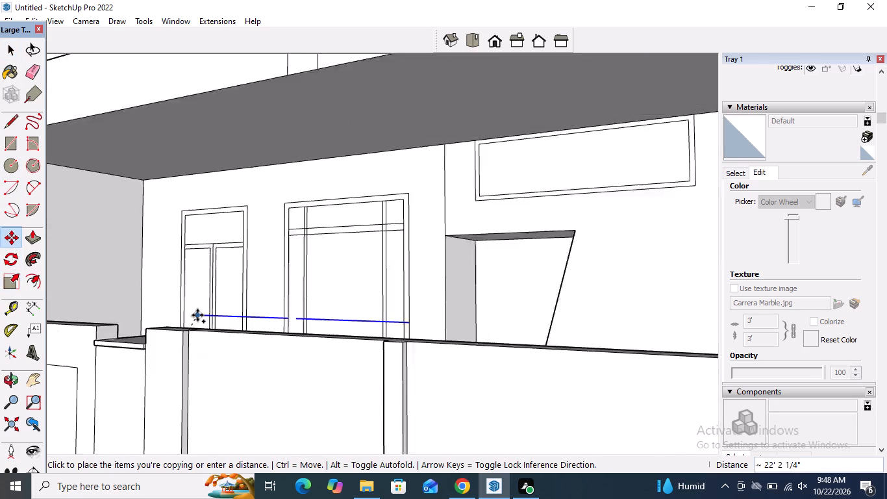
scroll(197, 315, "down", 6)
scroll(194, 335, "up", 2)
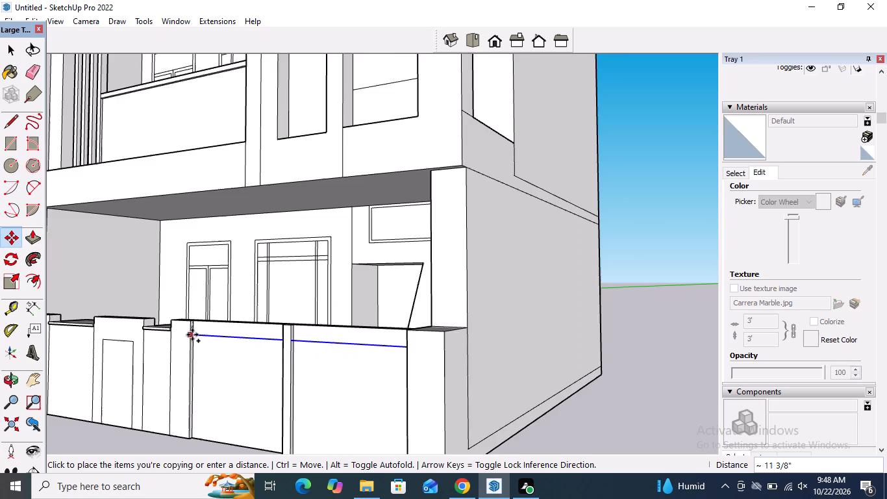
scroll(192, 335, "up", 5)
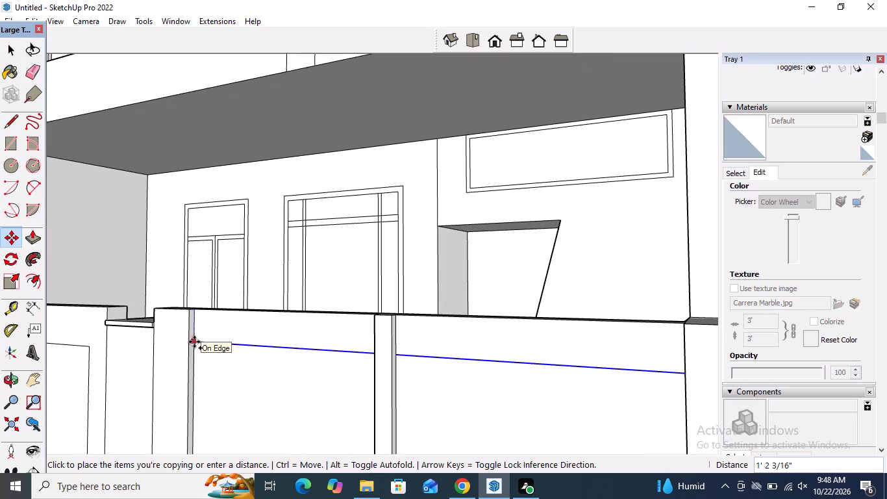
left_click(194, 342)
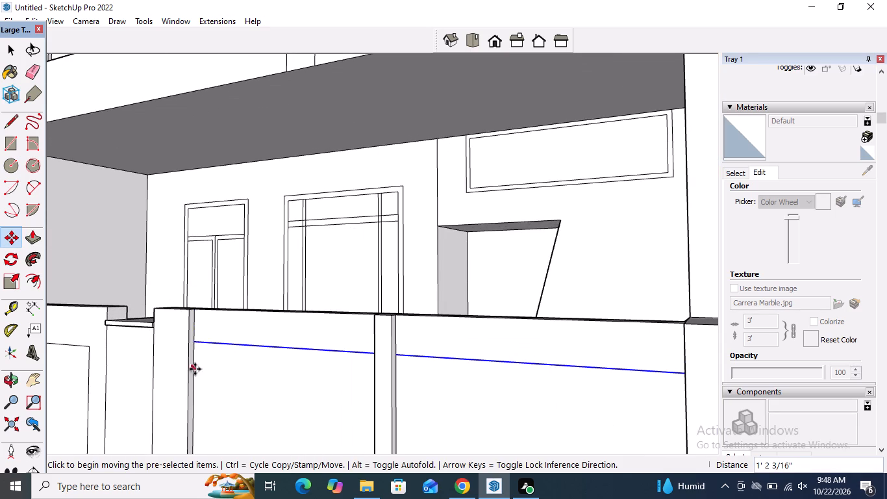
Copy the two new panel lines down another 1 1/8" to outline a narrow horizontal band on each panel.
scroll(192, 344, "up", 10)
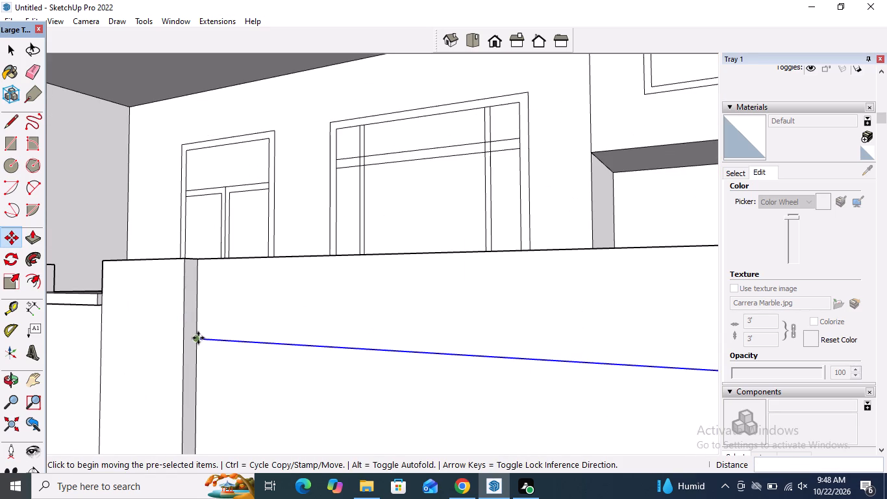
left_click(198, 338)
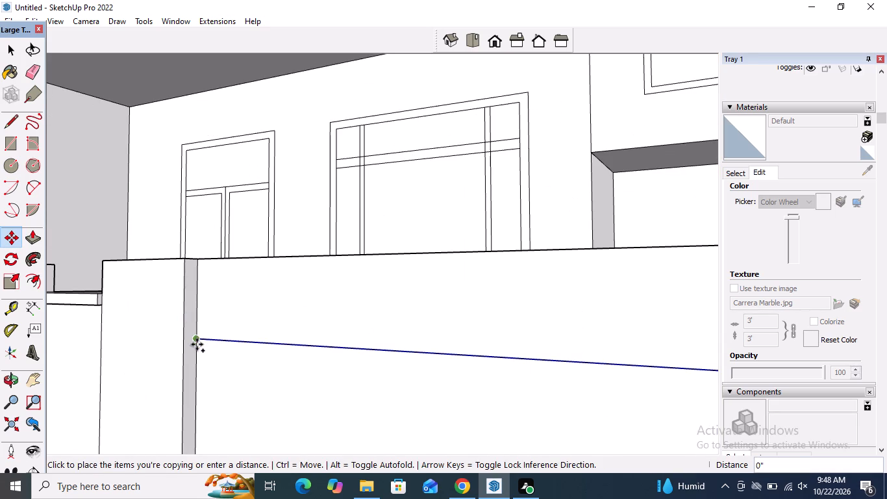
scroll(197, 344, "up", 5)
left_click(197, 346)
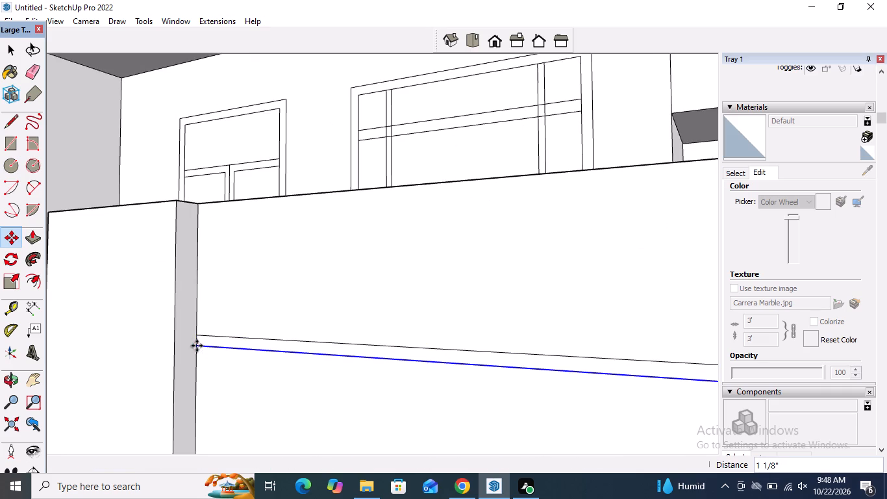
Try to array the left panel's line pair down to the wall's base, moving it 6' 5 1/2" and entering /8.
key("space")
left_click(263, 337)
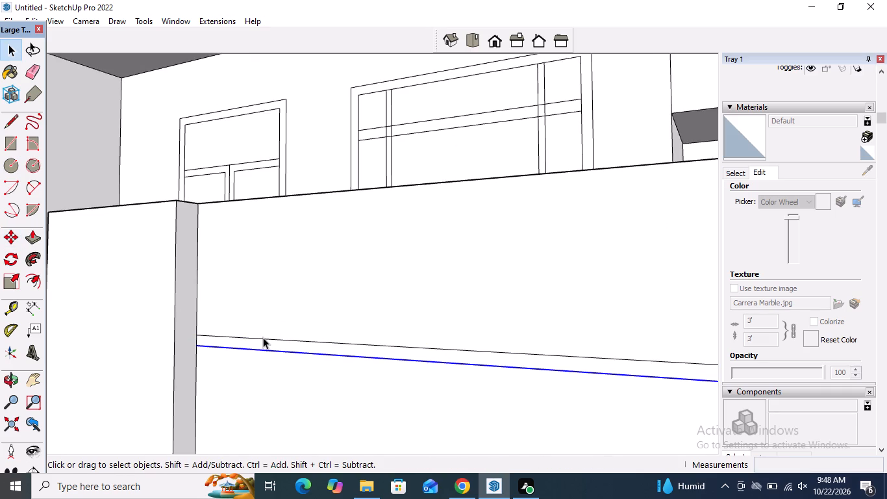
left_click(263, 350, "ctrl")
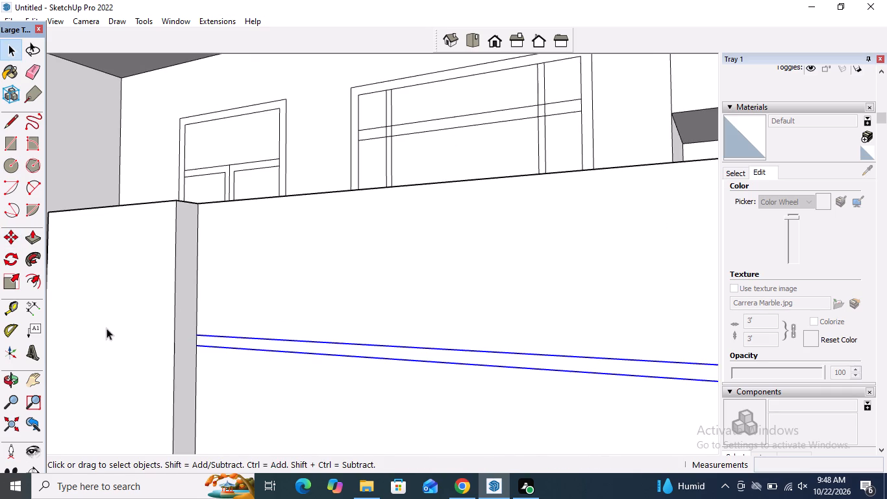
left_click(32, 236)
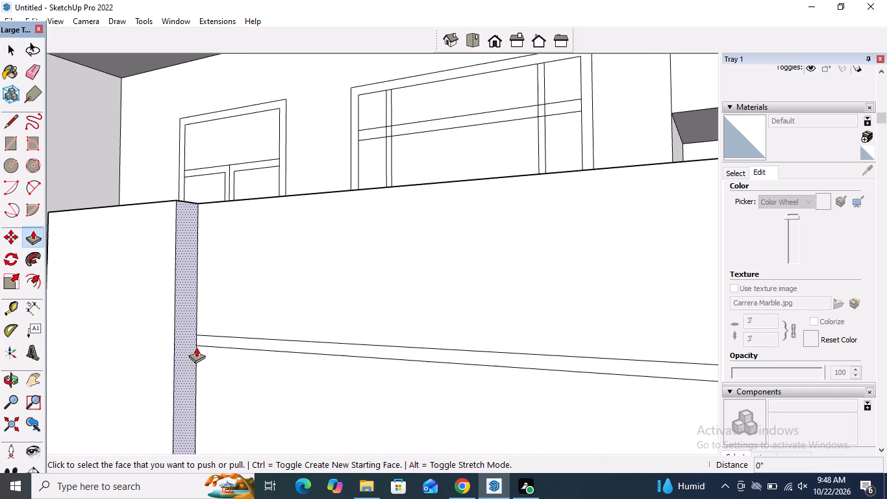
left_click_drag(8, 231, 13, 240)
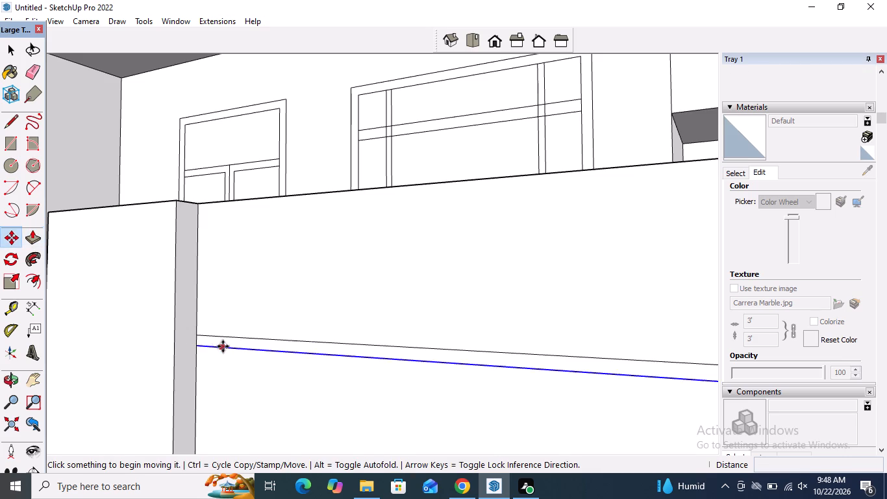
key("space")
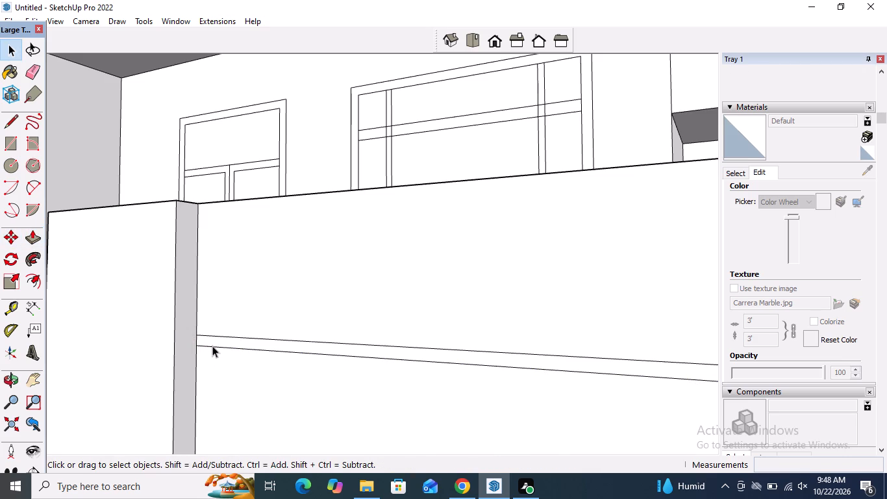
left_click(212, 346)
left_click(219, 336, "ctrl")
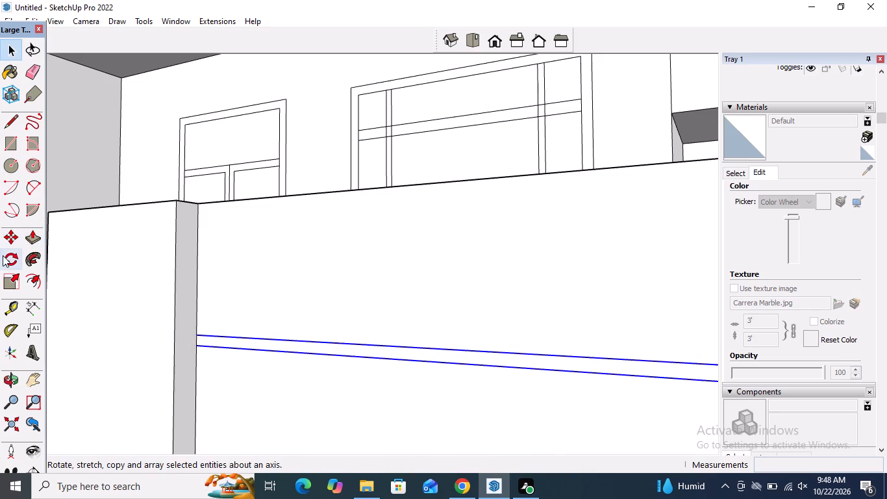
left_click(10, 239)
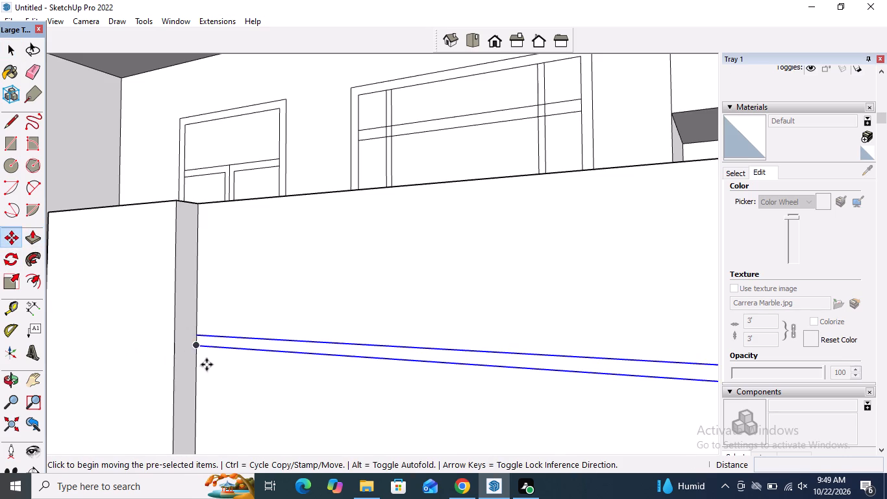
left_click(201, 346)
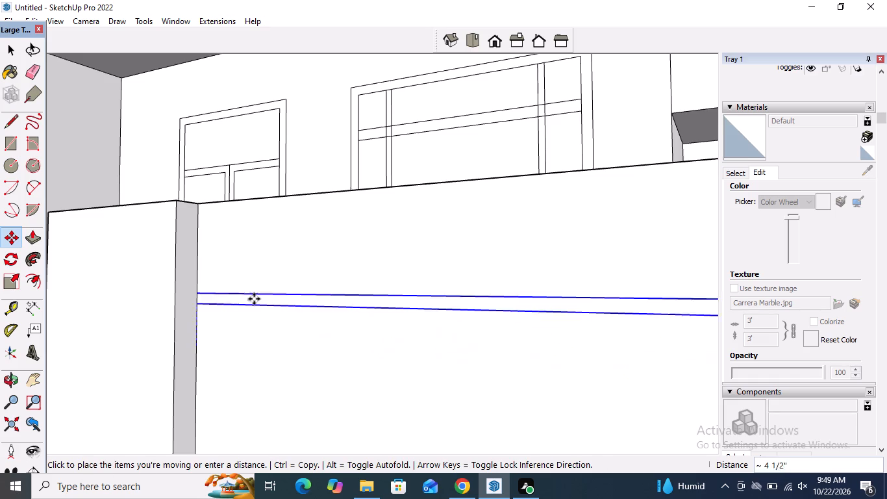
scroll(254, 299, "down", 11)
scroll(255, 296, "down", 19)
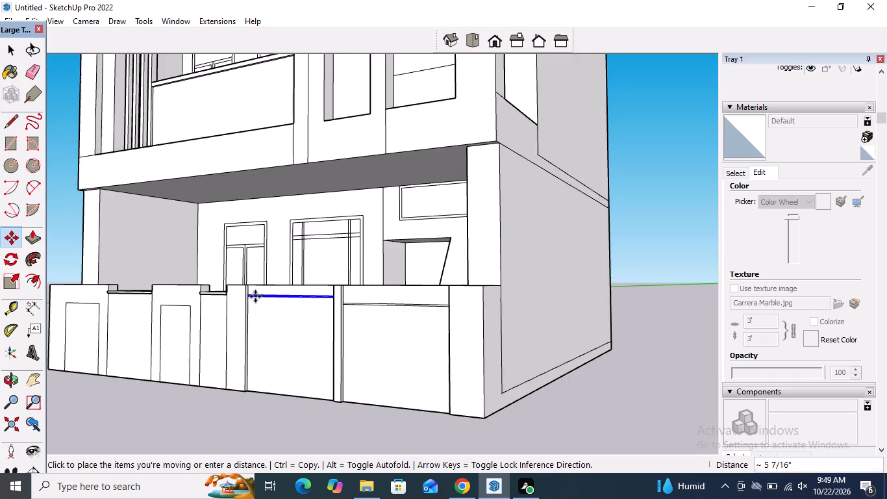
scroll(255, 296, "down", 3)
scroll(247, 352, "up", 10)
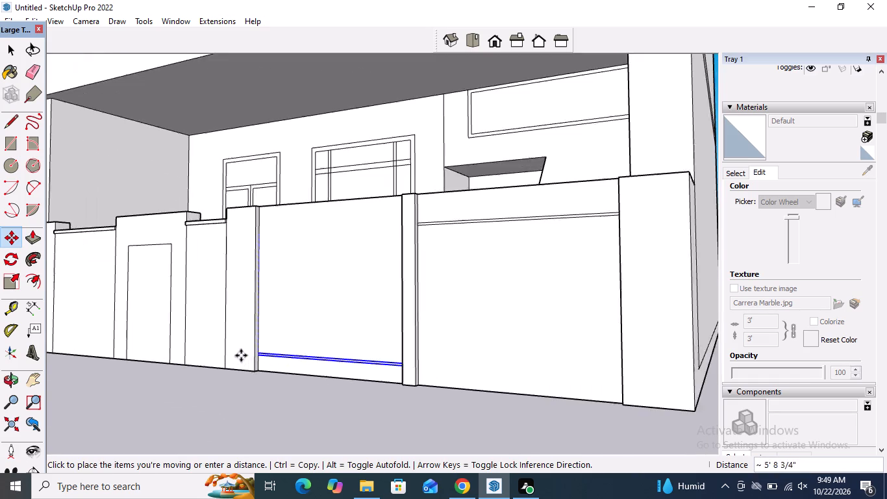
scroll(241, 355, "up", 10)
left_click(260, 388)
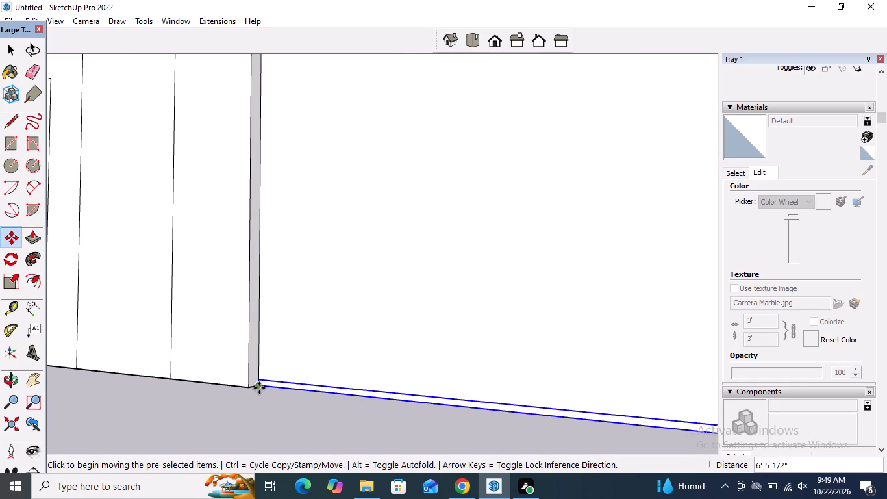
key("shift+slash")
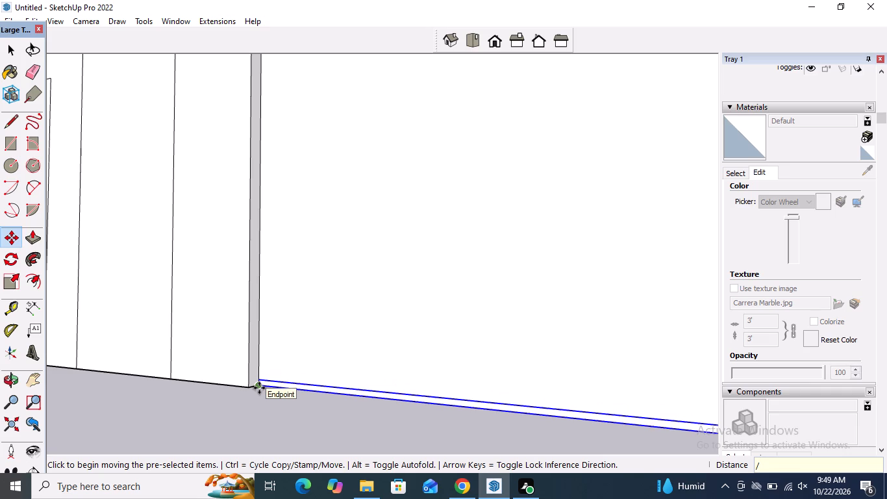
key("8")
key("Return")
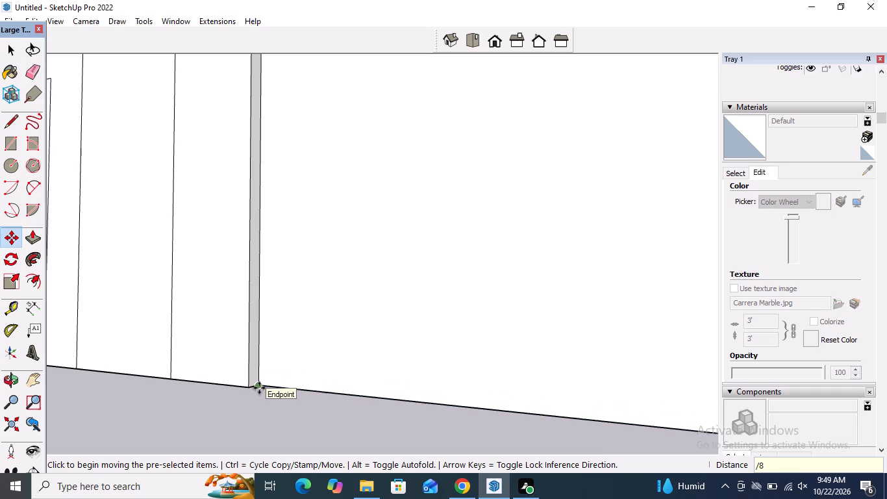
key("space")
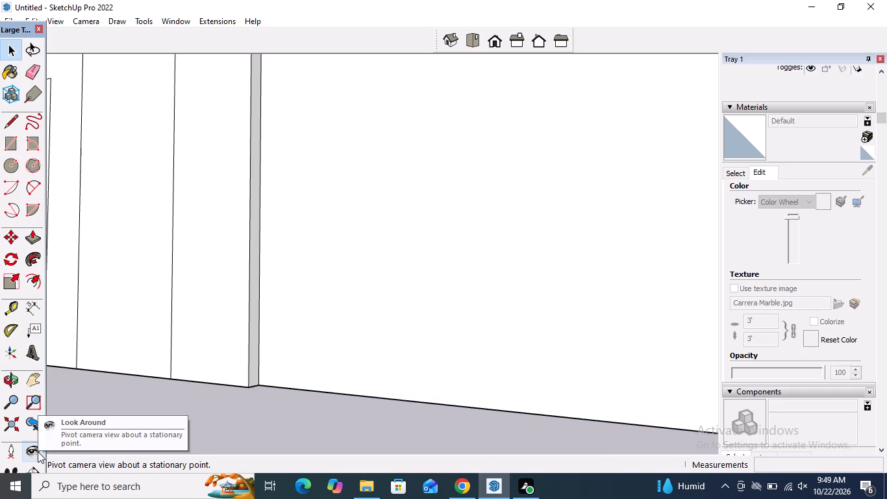
Copy the line pairs of both wide front-wall panels down 6' 5 1/2" to the wall's base and divide the copies with /8.
scroll(258, 374, "down", 13)
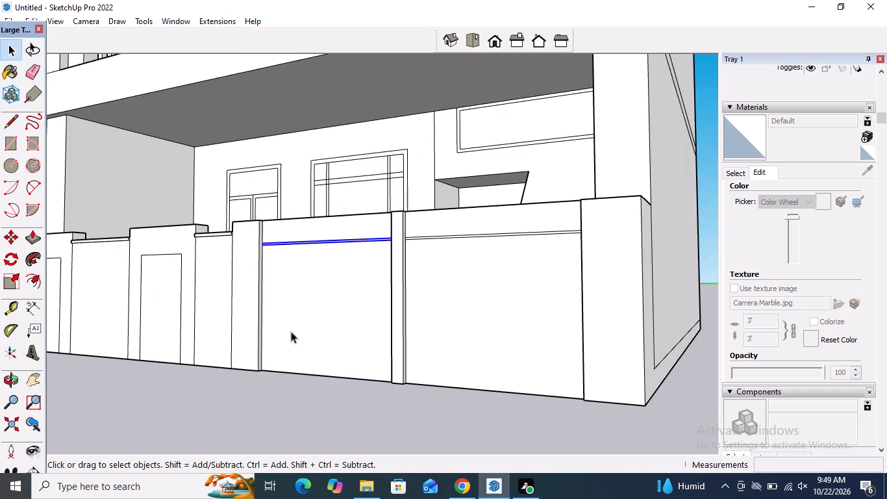
scroll(447, 240, "up", 5)
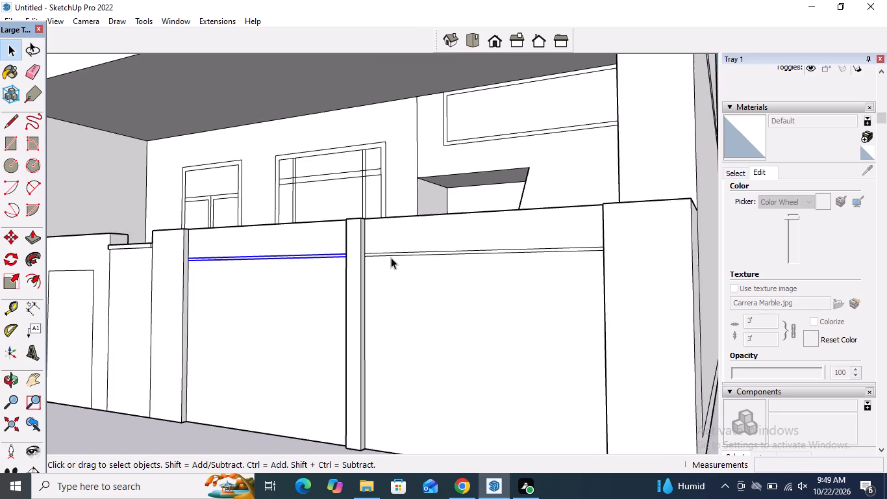
scroll(391, 257, "up", 12)
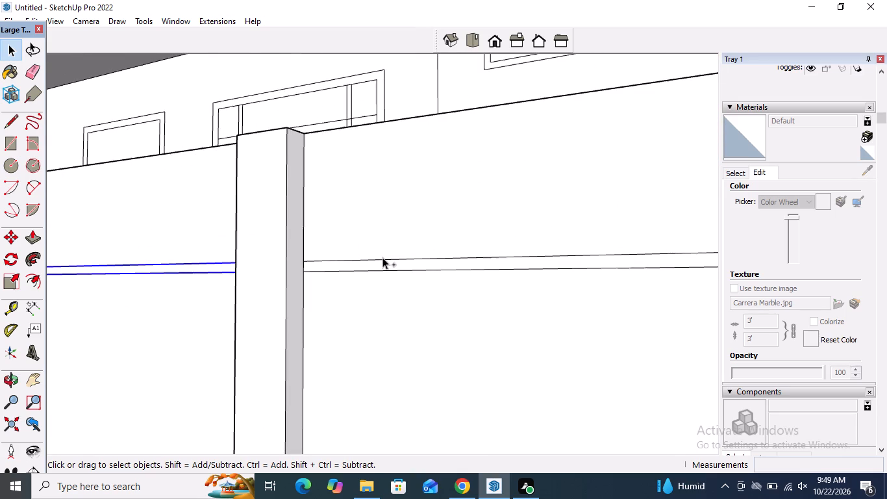
left_click(382, 257, "ctrl")
left_click(381, 270, "ctrl")
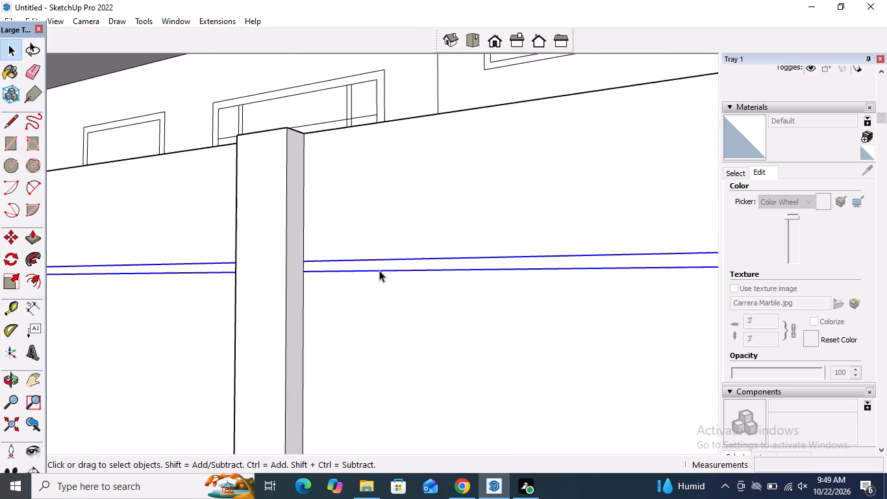
scroll(379, 270, "down", 4)
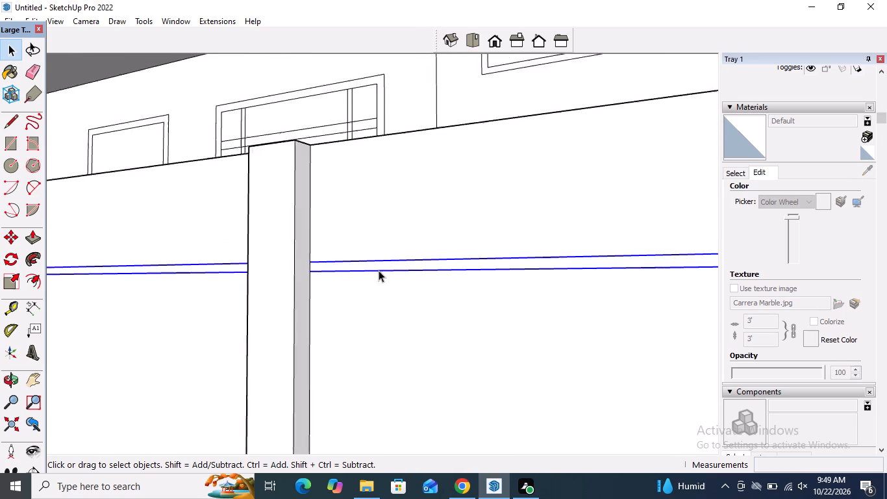
scroll(379, 270, "down", 2)
left_click(13, 235)
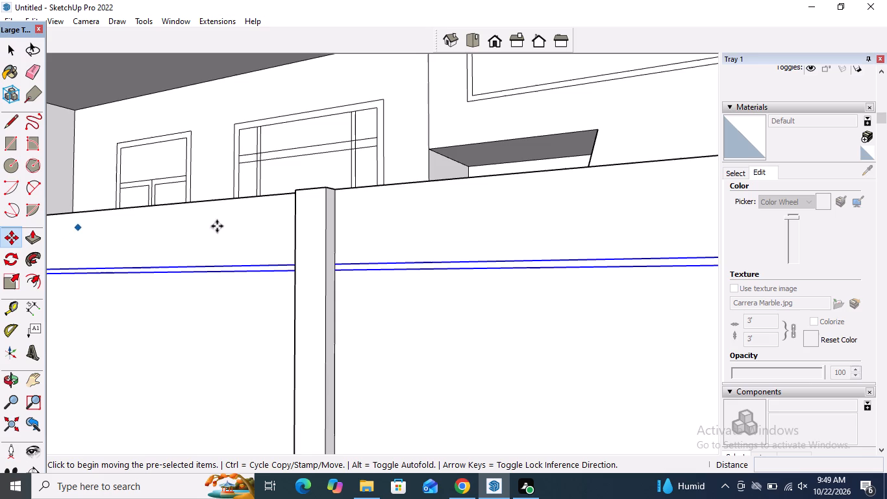
scroll(328, 279, "up", 4)
left_click(340, 268)
scroll(347, 243, "down", 4)
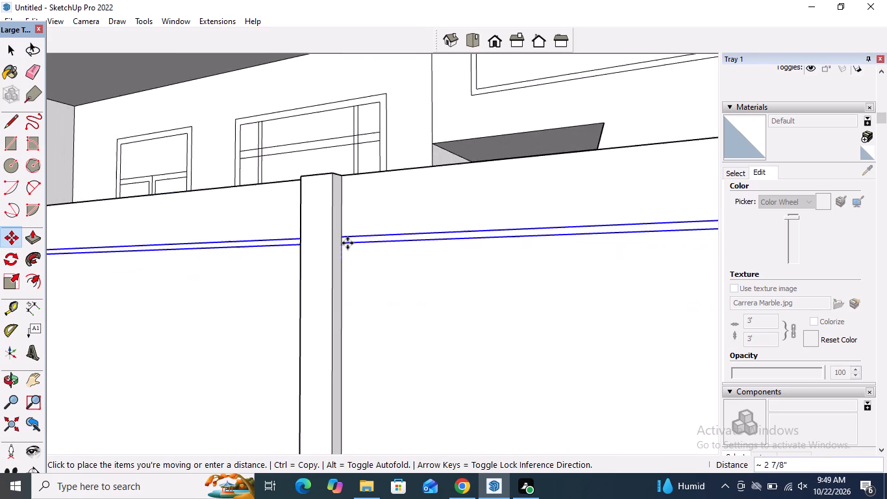
scroll(358, 211, "down", 18)
scroll(363, 290, "up", 10)
scroll(749, 498, "up", 5)
scroll(398, 361, "up", 4)
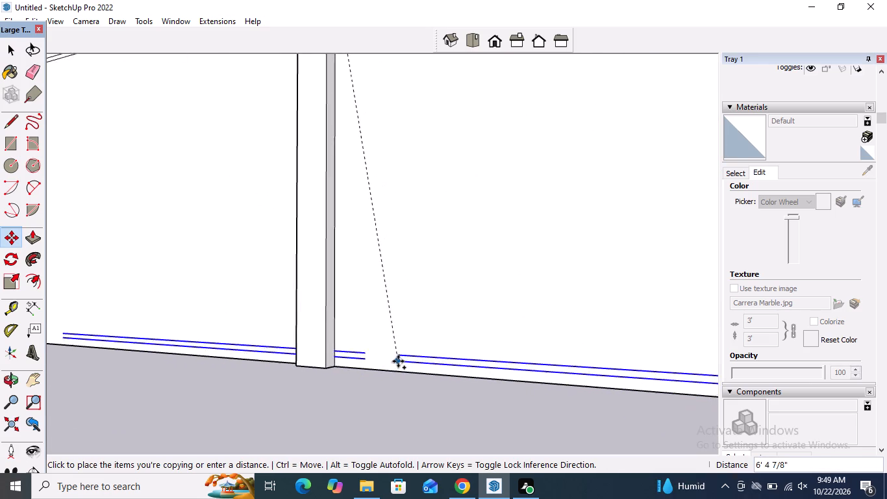
left_click(333, 369)
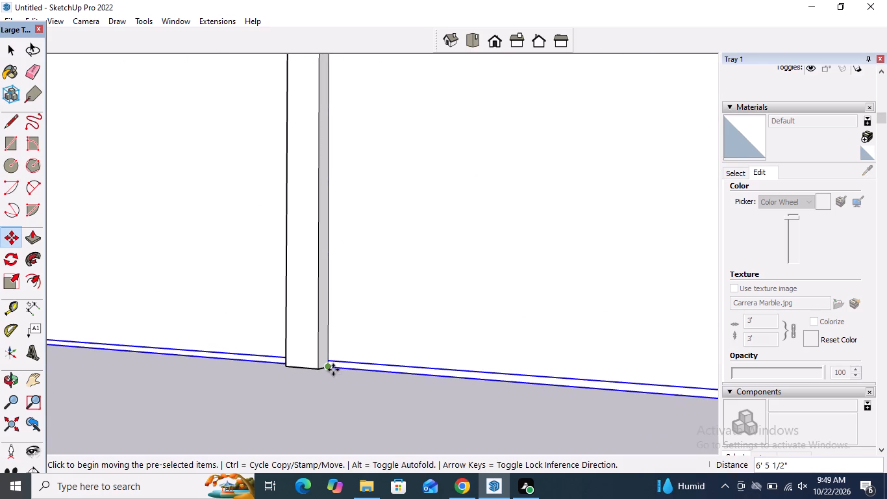
key("shift+slash")
key("8")
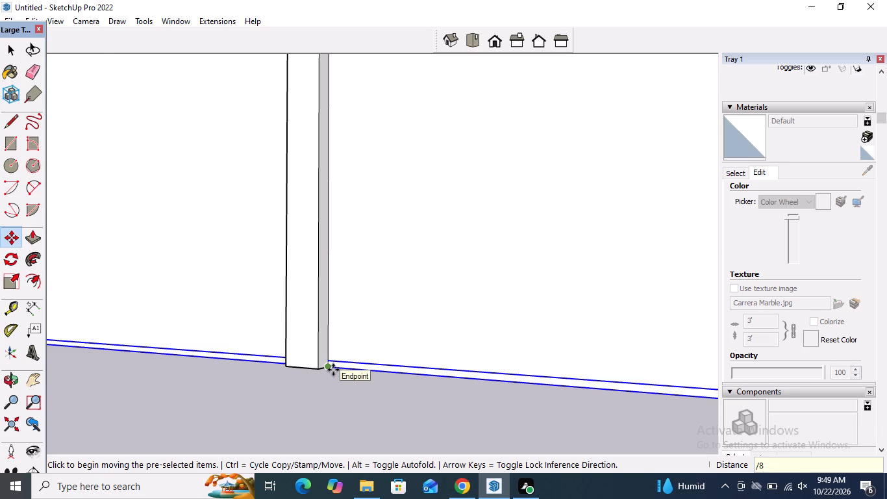
key("Return")
key("space")
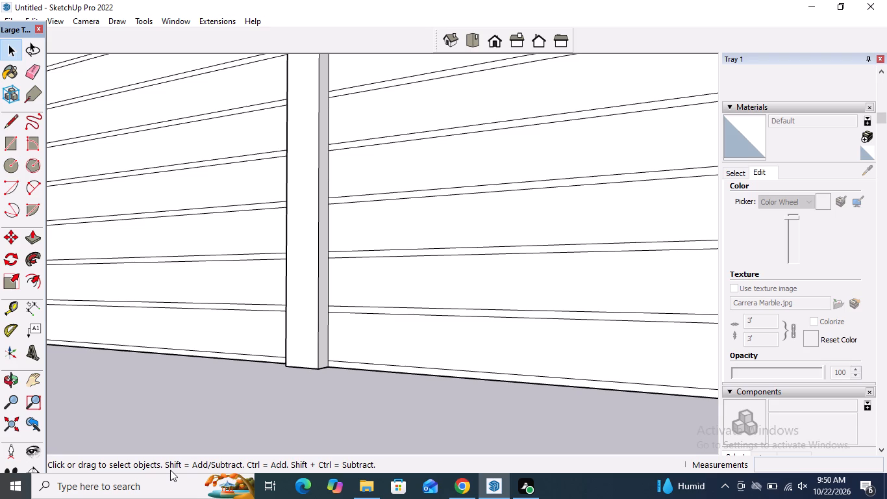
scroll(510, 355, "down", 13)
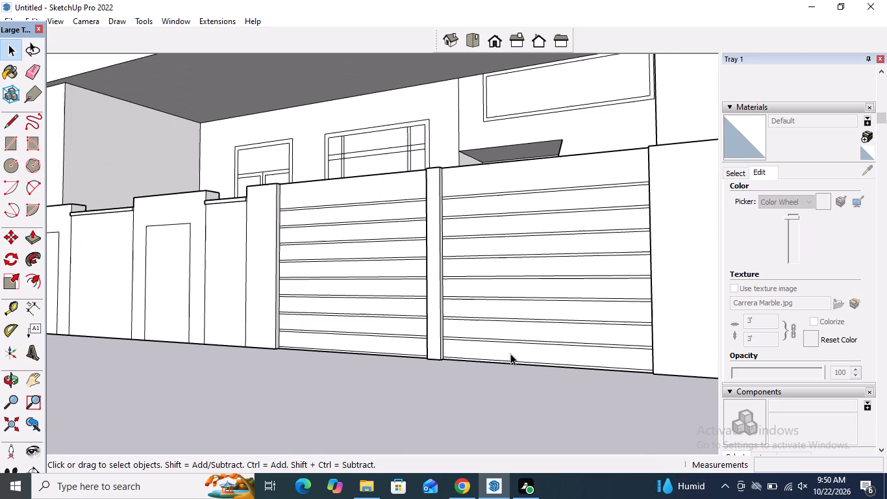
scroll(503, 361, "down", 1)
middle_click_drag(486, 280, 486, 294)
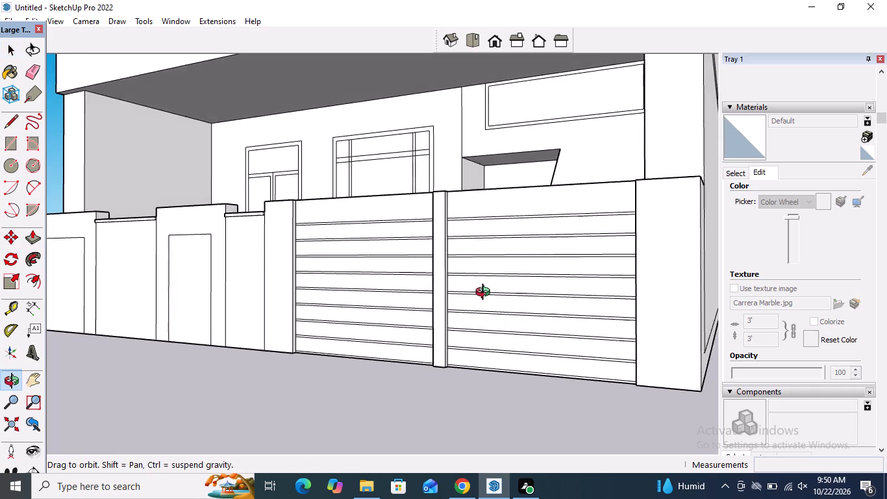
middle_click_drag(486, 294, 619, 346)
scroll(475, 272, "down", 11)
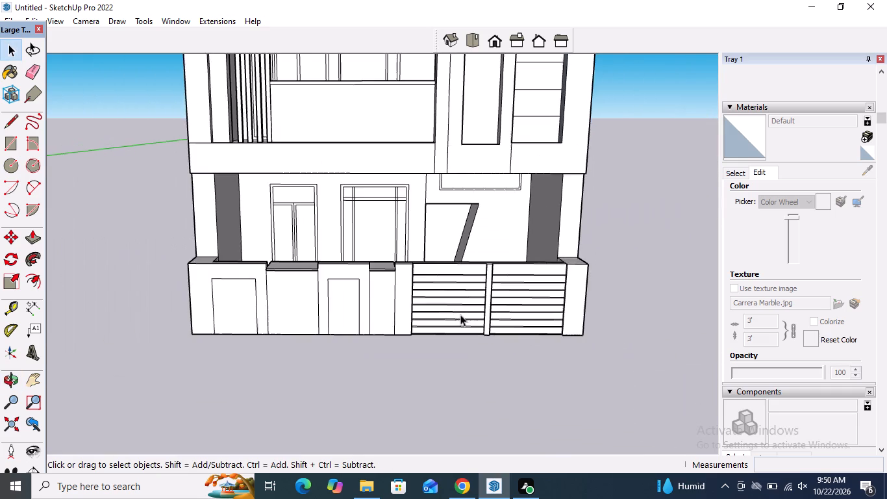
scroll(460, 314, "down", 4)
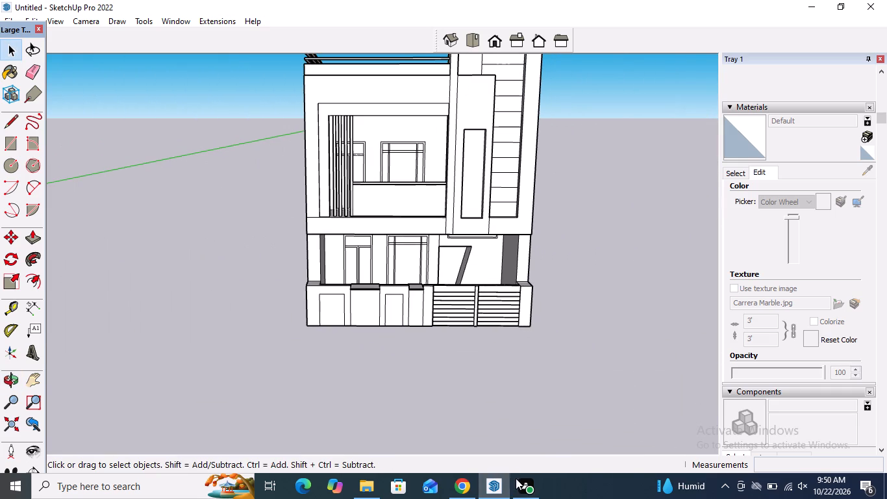
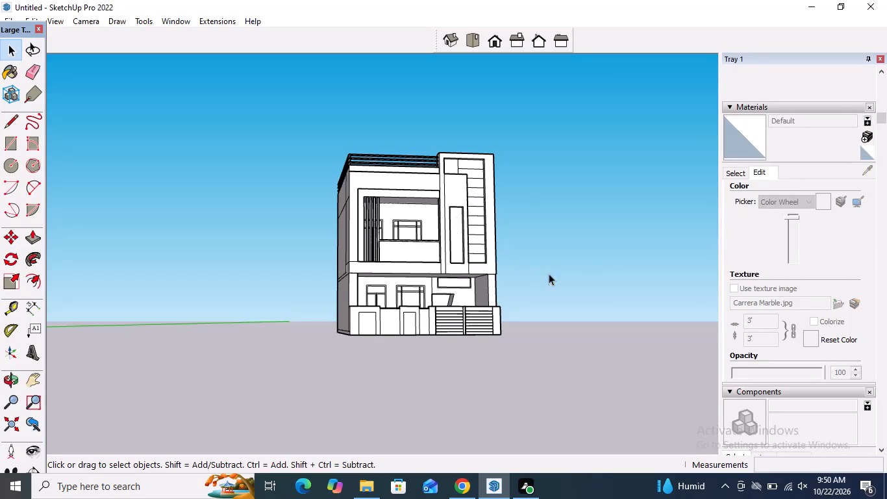
Paint every horizontal slat of the front gate's left leaf with Wood Cherry Original from the Wood materials.
scroll(754, 159, "up", 4)
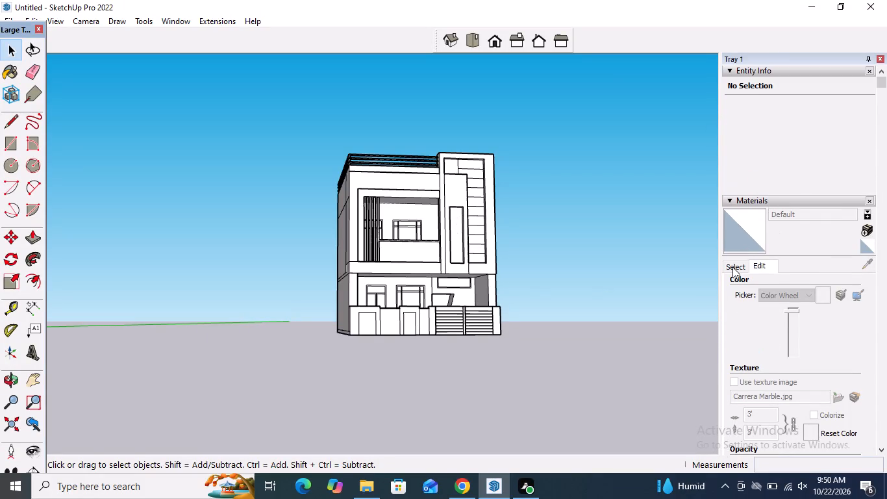
left_click(732, 268)
left_click(792, 287)
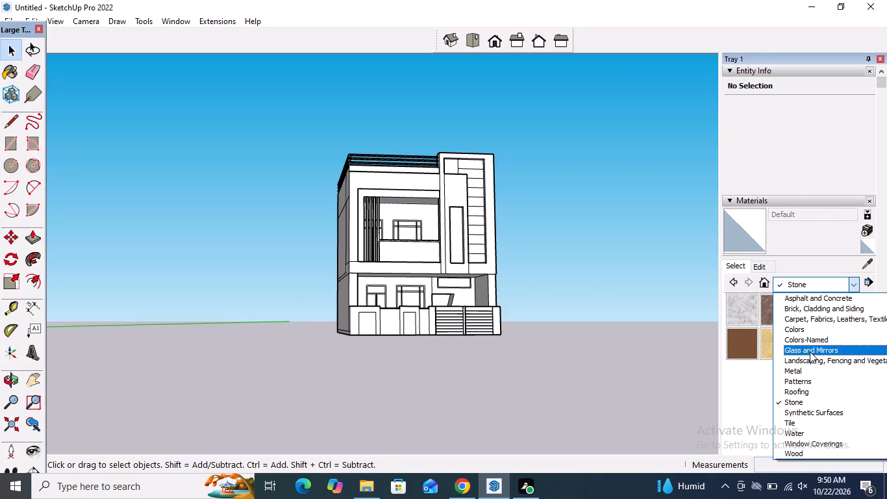
left_click(812, 337)
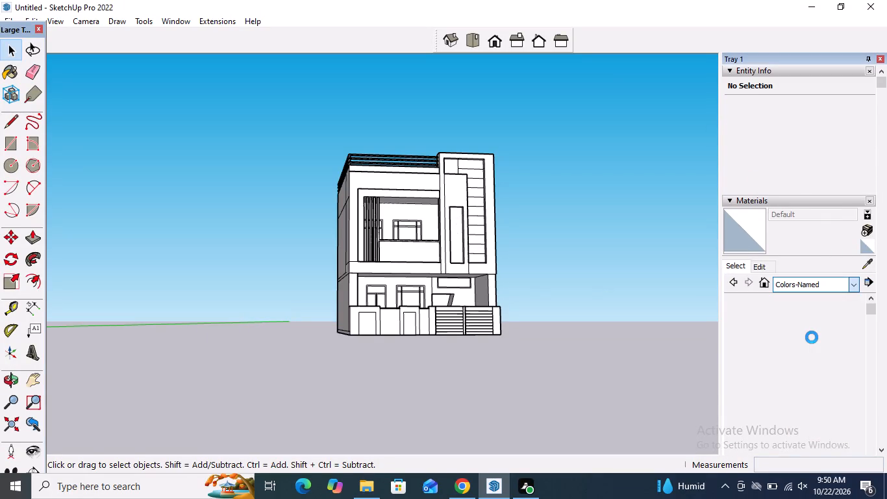
left_click(806, 288)
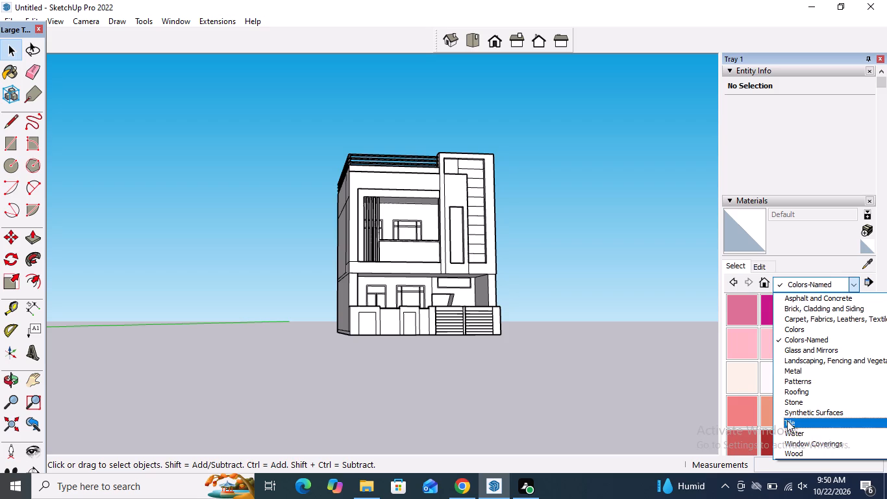
scroll(787, 426, "down", 4)
left_click(793, 449)
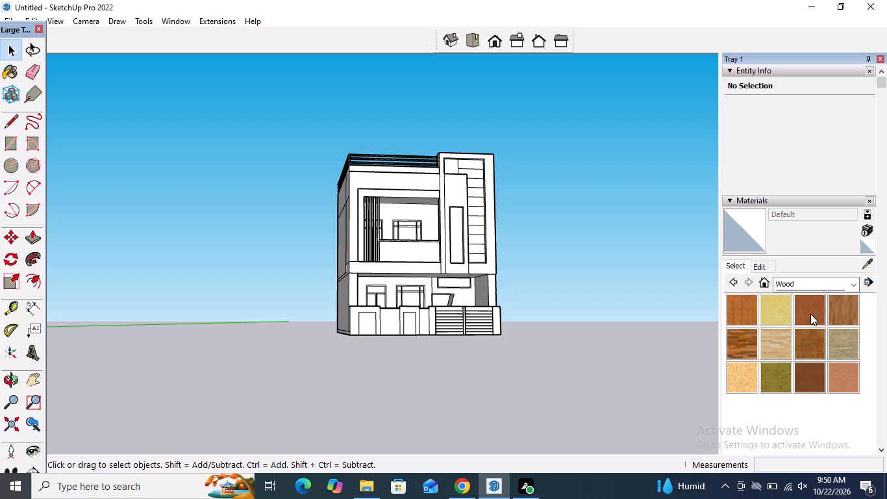
left_click(810, 312)
scroll(495, 293, "up", 16)
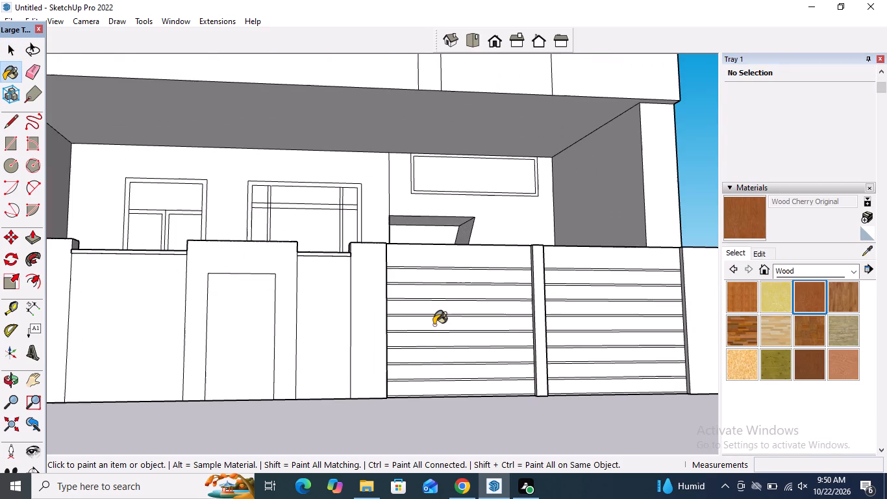
scroll(448, 288, "up", 2)
left_click(457, 252)
left_click(457, 275)
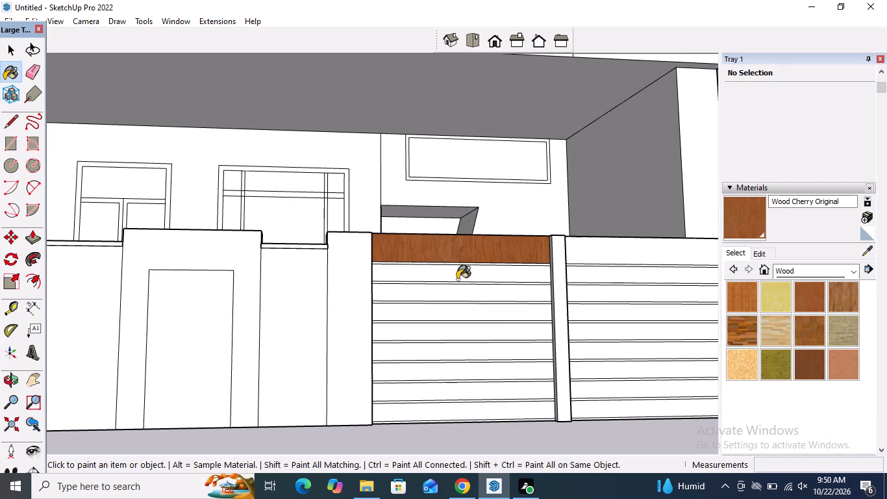
left_click(457, 292)
left_click(458, 313)
left_click(456, 335)
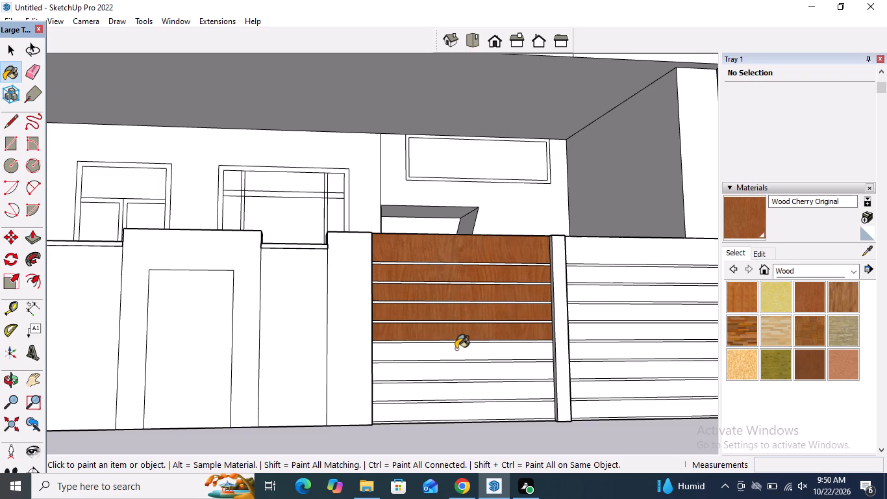
left_click(456, 349)
left_click(455, 370)
left_click_drag(449, 391, 445, 398)
left_click(443, 411)
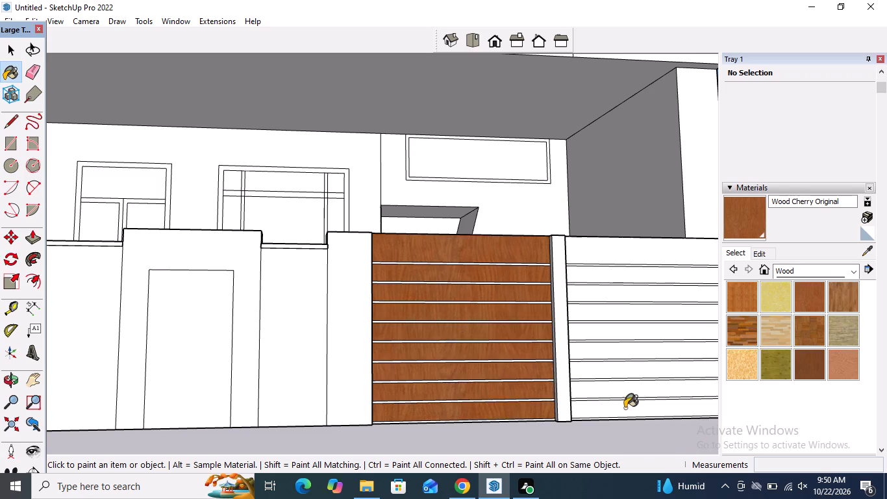
Paint every horizontal slat of the front gate's right leaf with Wood Cherry Original.
left_click(606, 407)
left_click(603, 384)
left_click(600, 368)
left_click(599, 350)
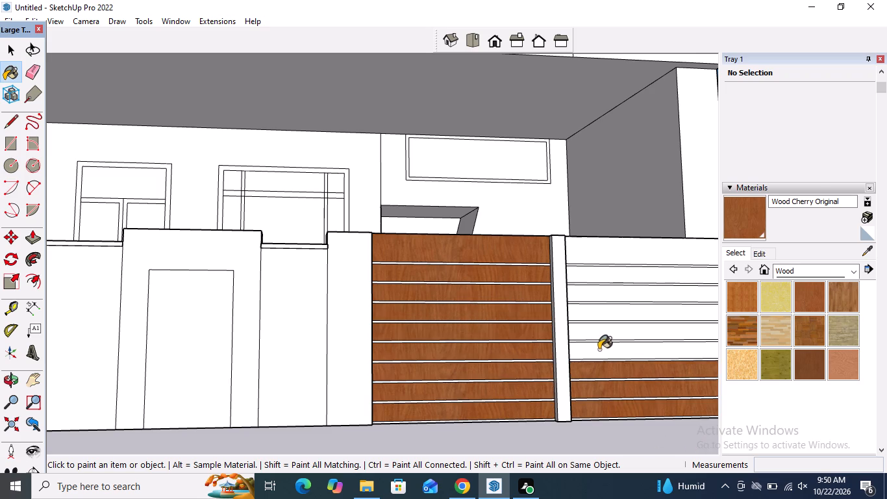
left_click(597, 331)
left_click(590, 314)
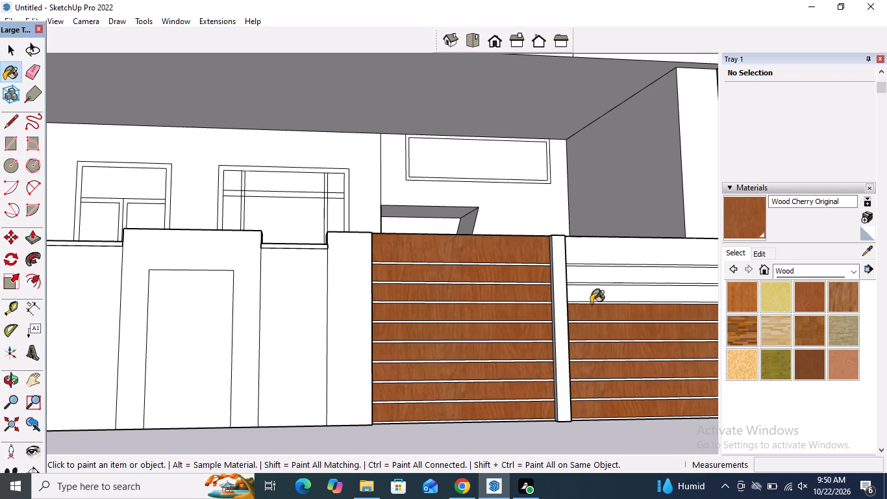
left_click(591, 298)
left_click(592, 276)
left_click(592, 248)
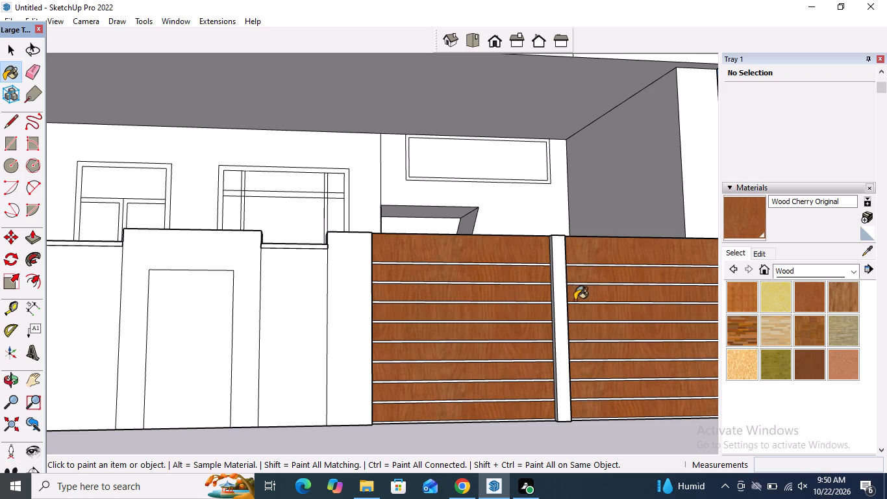
Paint the outer frame, right mullion, centre and right transom sections and central panel of the ground-floor door unit with Wood Cherry Original.
scroll(591, 350, "down", 8)
middle_click_drag(418, 242, 417, 268)
scroll(418, 240, "up", 11)
left_click(449, 262)
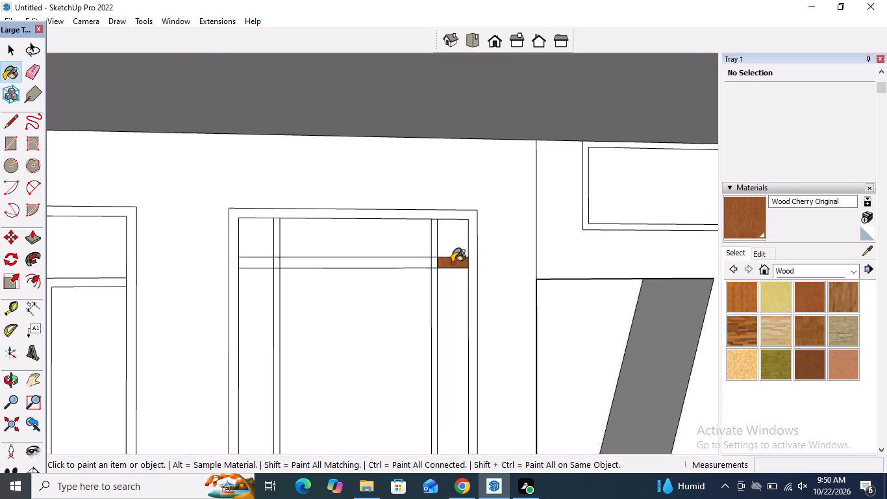
left_click(471, 244)
left_click(434, 240)
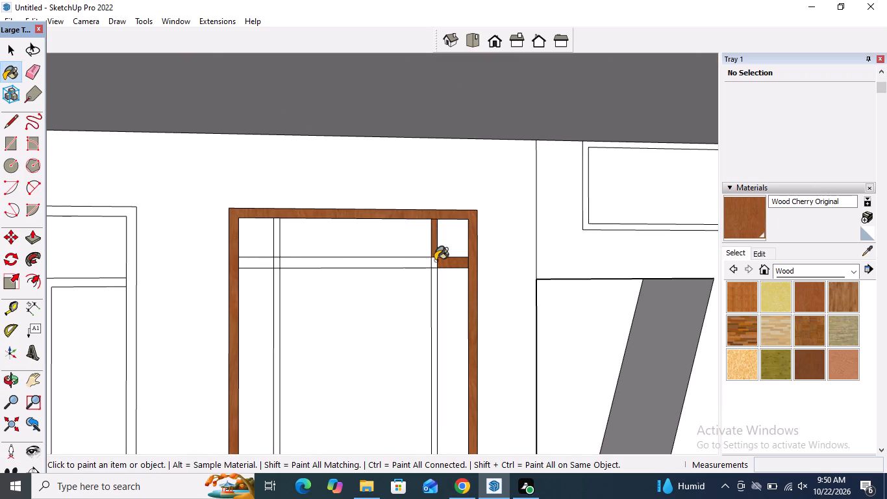
scroll(435, 262, "up", 5)
left_click(435, 262)
left_click(424, 266)
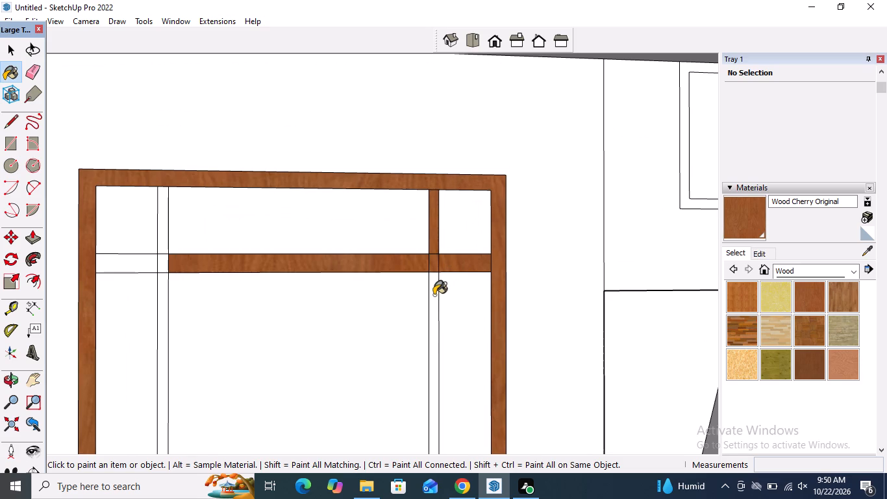
left_click(434, 295)
left_click(401, 315)
Paint the left mullion and left transom section of the ground-floor door unit with Wood Cherry Original.
scroll(434, 301, "down", 5)
scroll(266, 266, "up", 4)
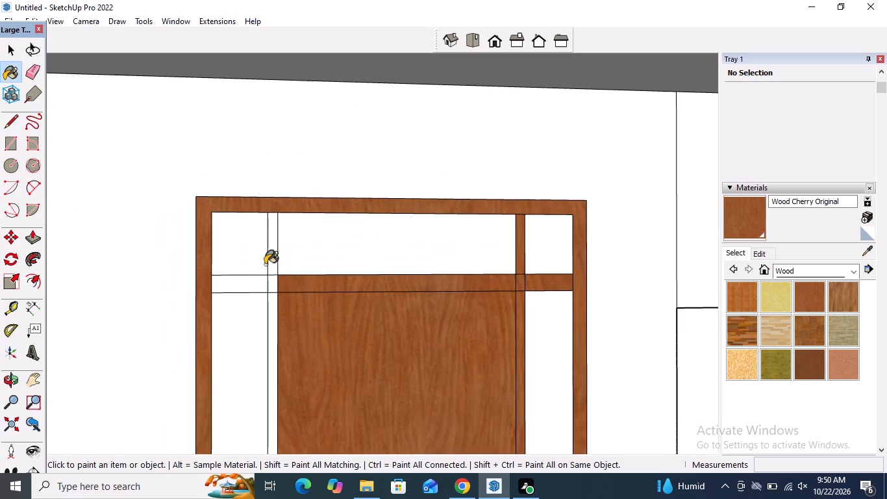
left_click(269, 262)
left_click(269, 279)
left_click(272, 305)
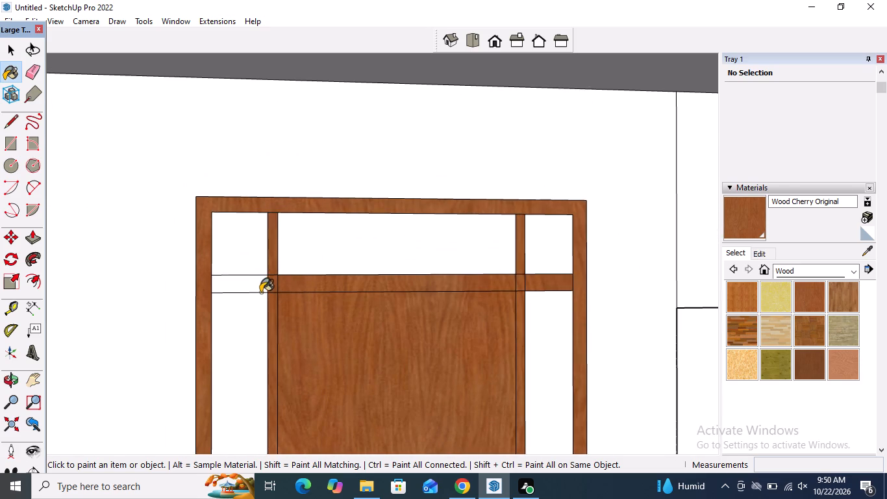
left_click(258, 285)
Paint the frame of the ground-floor window beside the door unit with Wood Cherry Original.
scroll(456, 282, "down", 10)
scroll(216, 283, "up", 6)
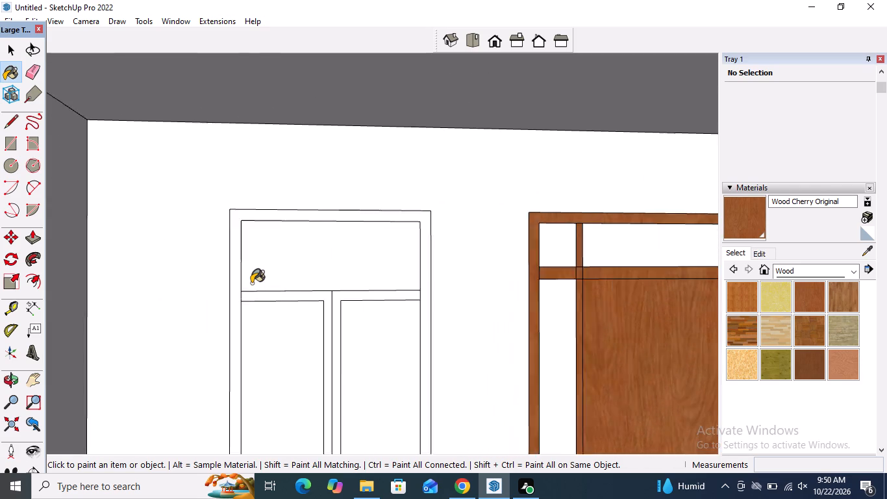
scroll(251, 283, "up", 5)
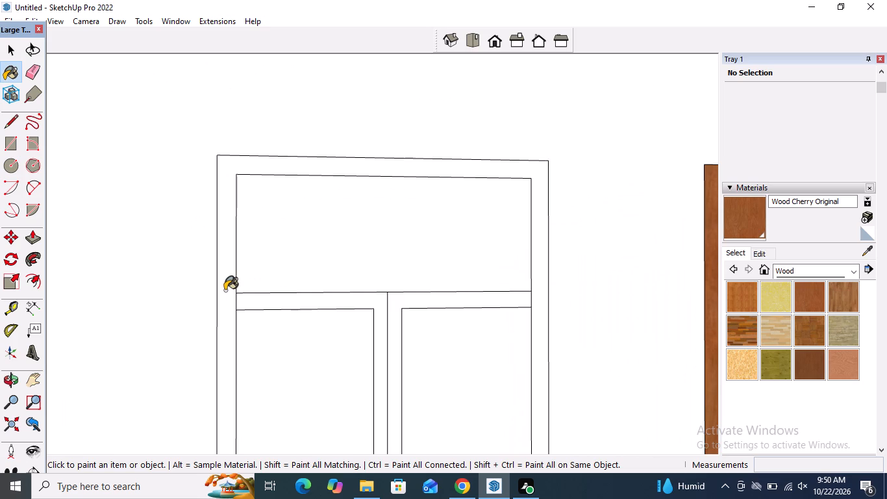
left_click(225, 290)
Paint the frame of the upper-floor window behind the vertical louvers with Wood Cherry Original.
scroll(347, 314, "down", 17)
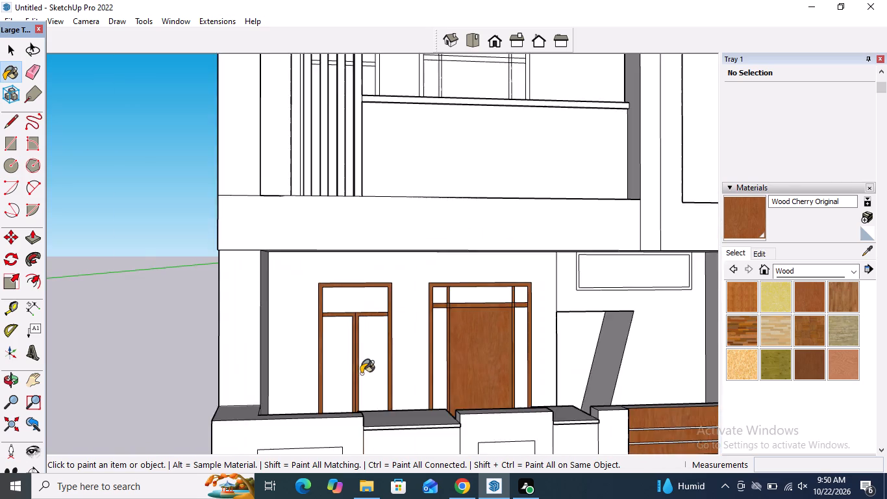
scroll(361, 374, "down", 6)
scroll(378, 220, "up", 20)
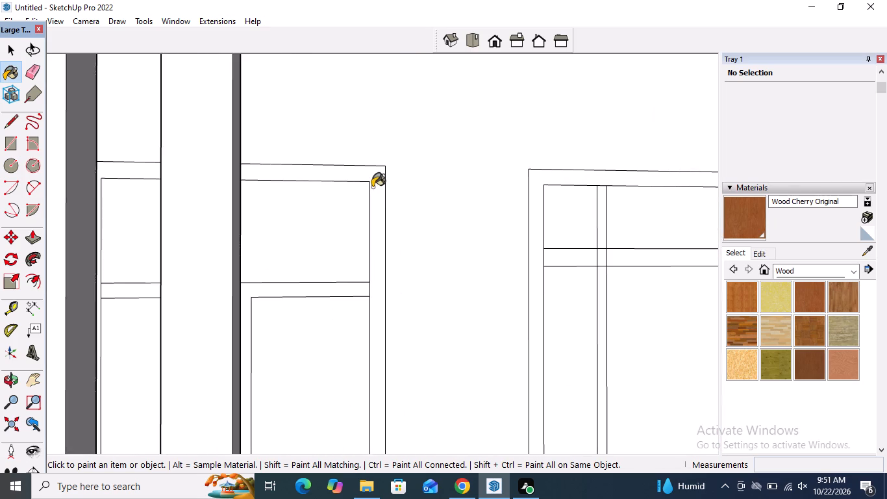
left_click(378, 181)
Paint the upper-floor door unit's outer frame, left mullion, left and centre transom sections and central panel with Wood Cherry Original.
scroll(373, 185, "down", 10)
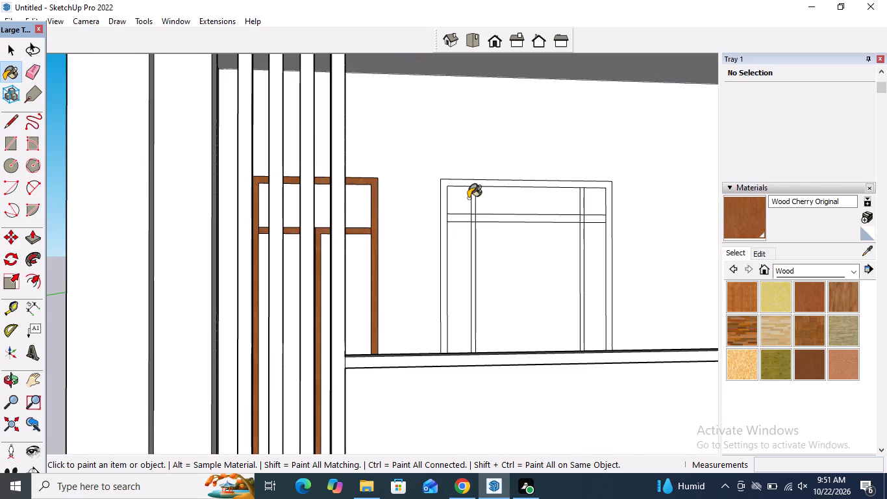
scroll(471, 194, "up", 4)
left_click(474, 178)
scroll(473, 181, "up", 5)
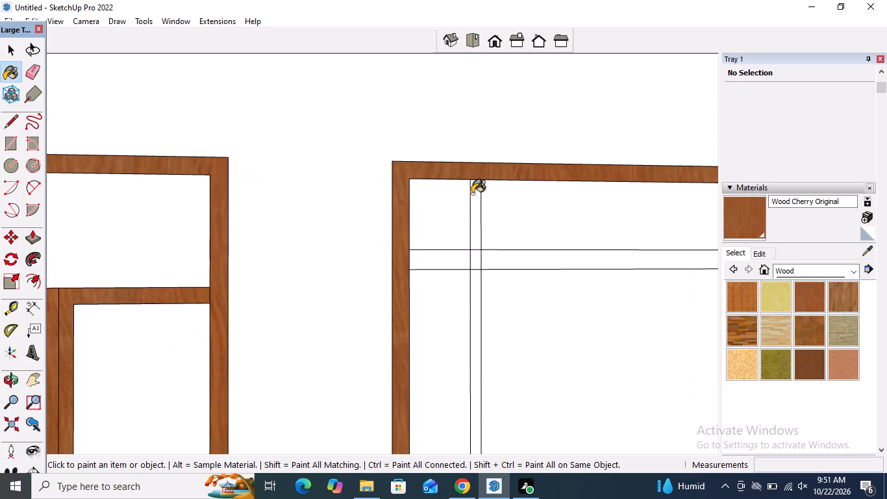
left_click(476, 199)
left_click(473, 259)
left_click(460, 262)
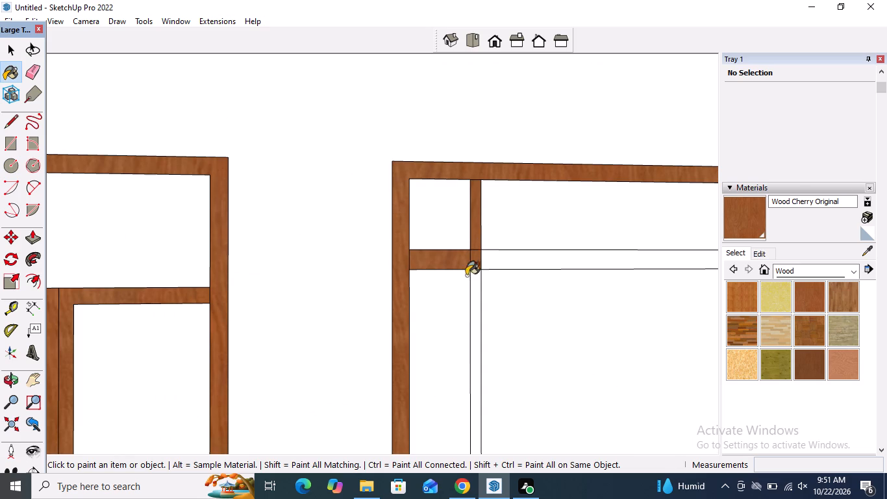
left_click(475, 285)
left_click(488, 265)
left_click(501, 290)
scroll(426, 278, "down", 6)
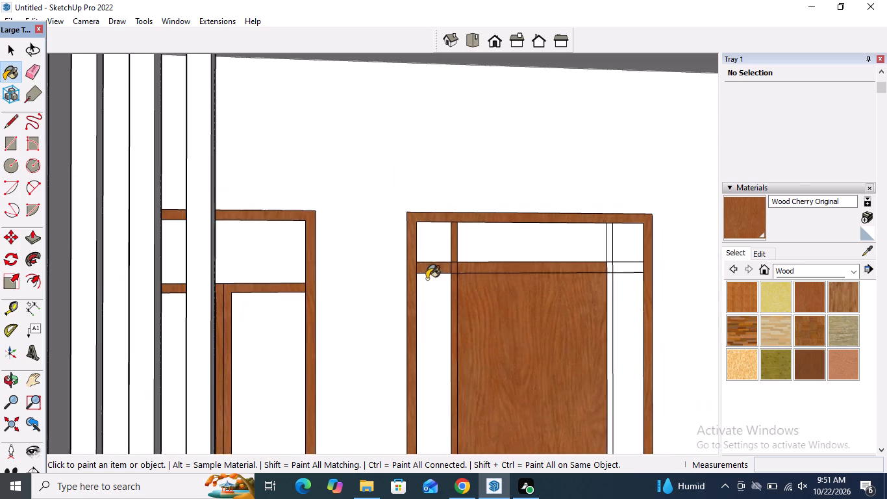
Paint the right mullion and right transom section of the upper-floor door unit with Wood Cherry Original.
scroll(626, 252, "up", 8)
left_click(593, 251)
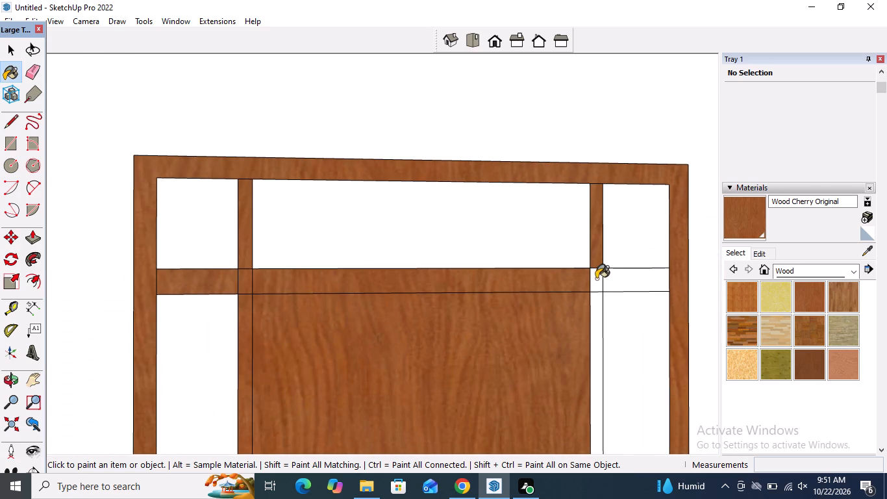
left_click(596, 279)
left_click(609, 280)
left_click(597, 300)
Paint the front and left side faces of the first two vertical balcony louvers with Wood Bamboo.
scroll(573, 213, "down", 14)
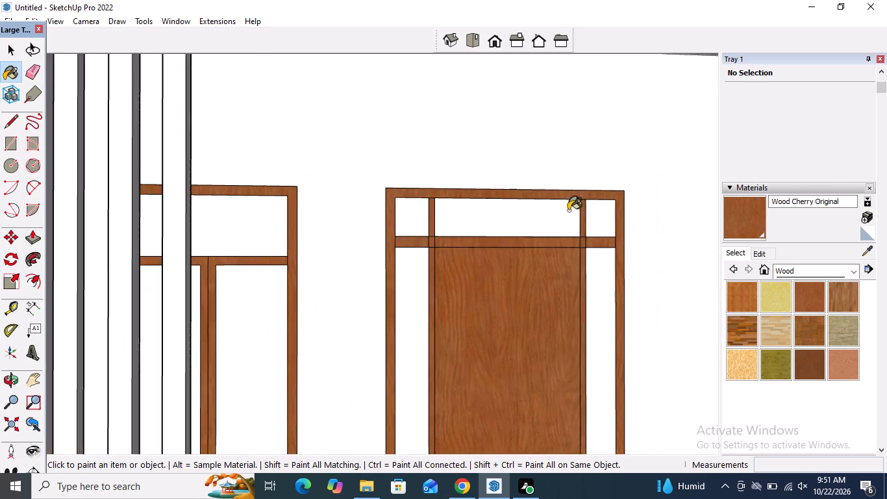
scroll(568, 211, "down", 4)
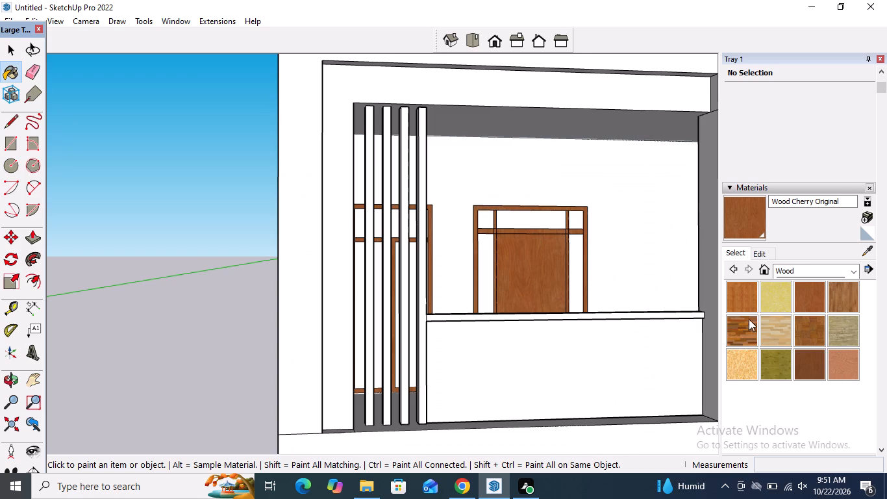
left_click(749, 296)
scroll(369, 244, "up", 4)
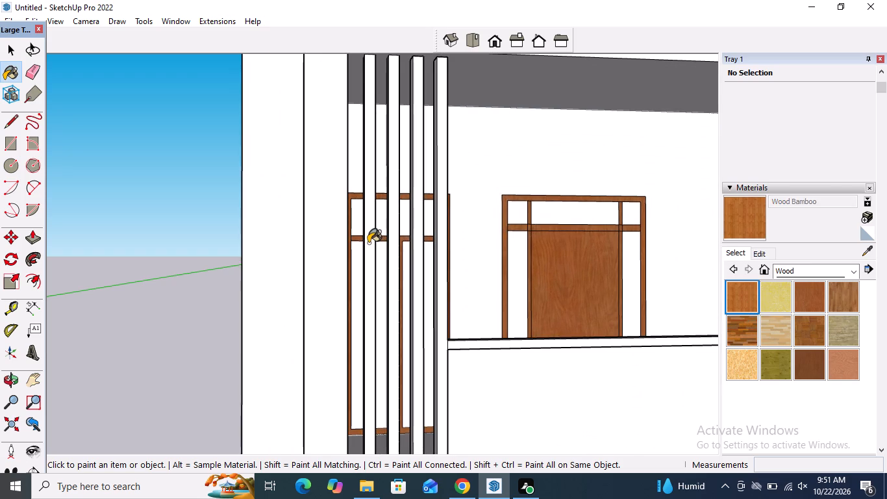
left_click(368, 243)
scroll(368, 243, "up", 6)
middle_click_drag(368, 243, 414, 264)
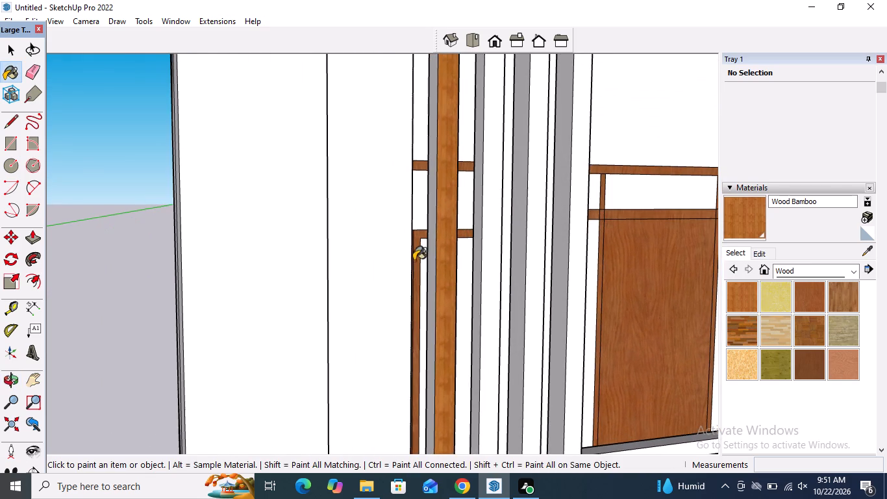
left_click(426, 247)
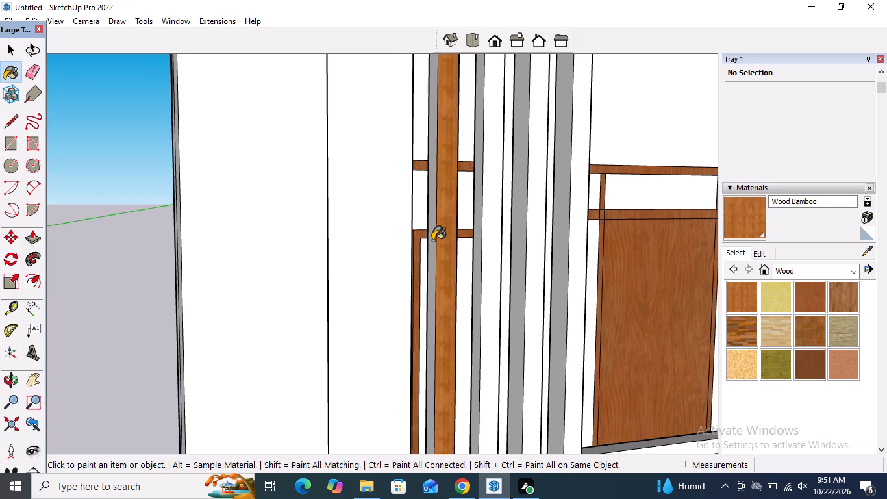
left_click(432, 240)
left_click(479, 234)
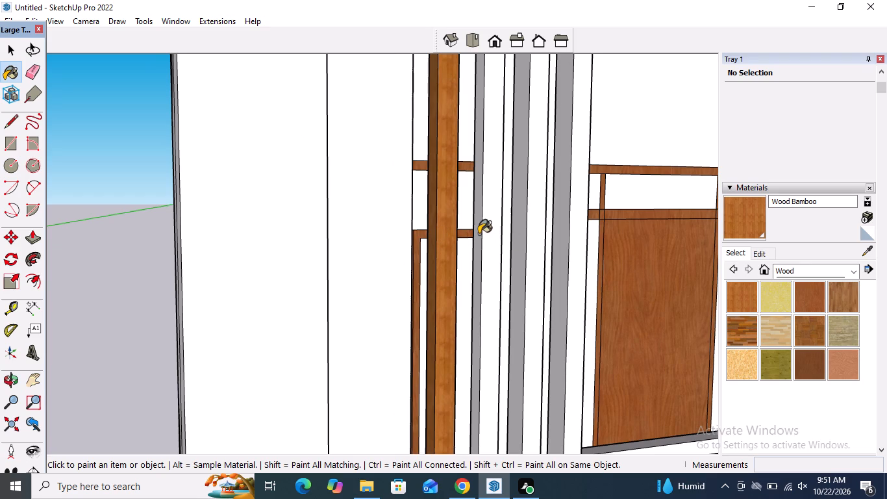
left_click(488, 235)
Paint the front and left side faces of the remaining two vertical balcony louvers with Wood Bamboo.
scroll(519, 230, "up", 3)
left_click(522, 230)
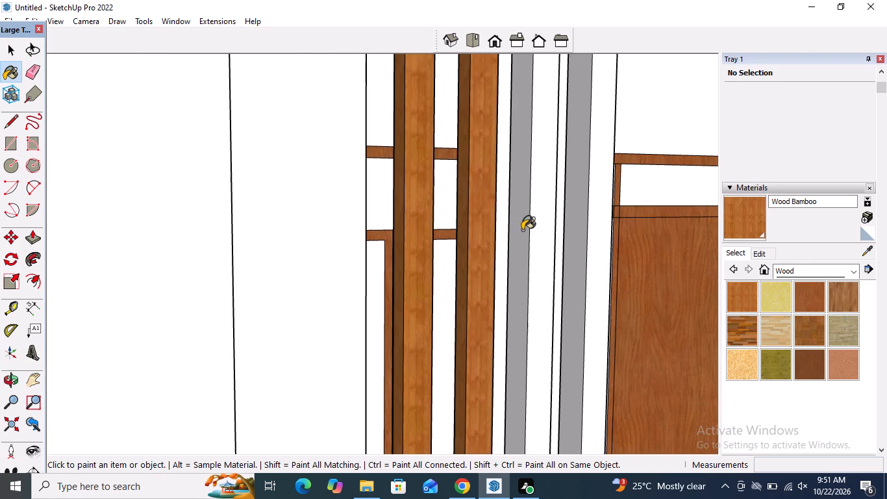
left_click(540, 224)
left_click(582, 227)
left_click(604, 225)
Paint the right side faces of the four vertical balcony louvers with Wood Bamboo.
middle_click_drag(593, 229, 510, 244)
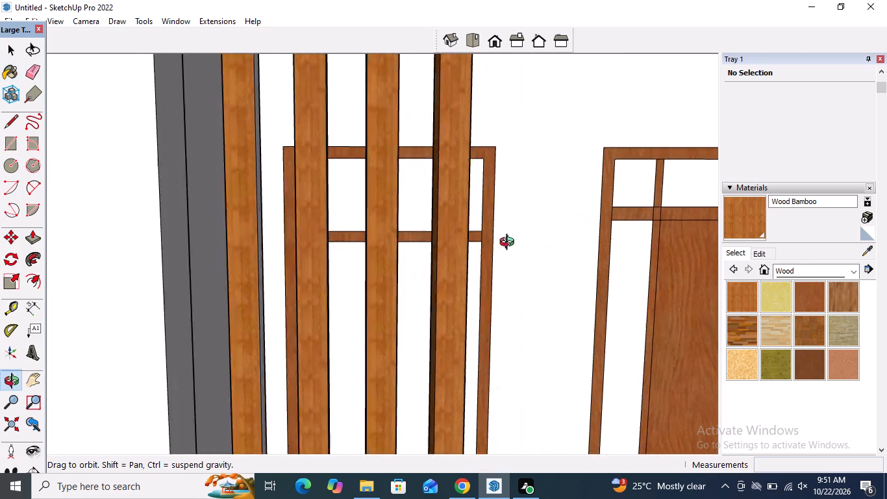
middle_click_drag(510, 244, 408, 245)
scroll(468, 256, "down", 5)
middle_click_drag(425, 249, 386, 261)
scroll(251, 238, "up", 4)
left_click(231, 236)
left_click(259, 233)
left_click(303, 242)
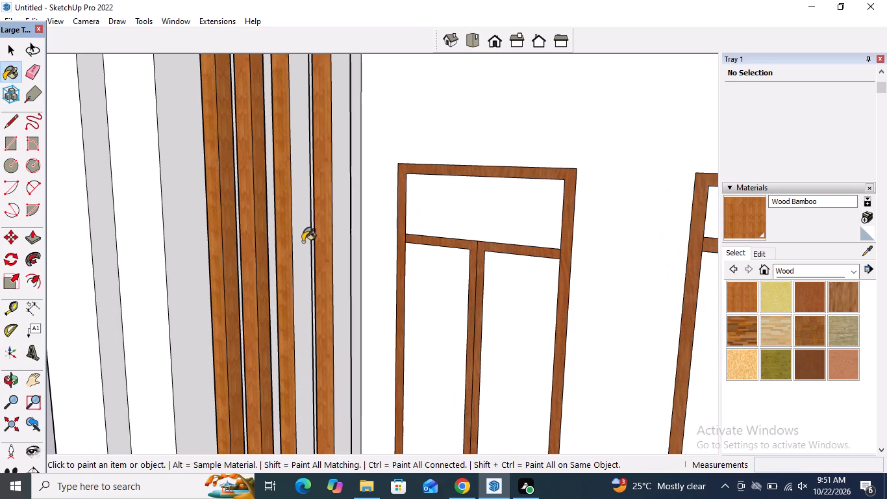
left_click(342, 243)
Paint the front and top faces of the balcony railing's handrail with Wood Plywood Knots.
scroll(386, 236, "down", 11)
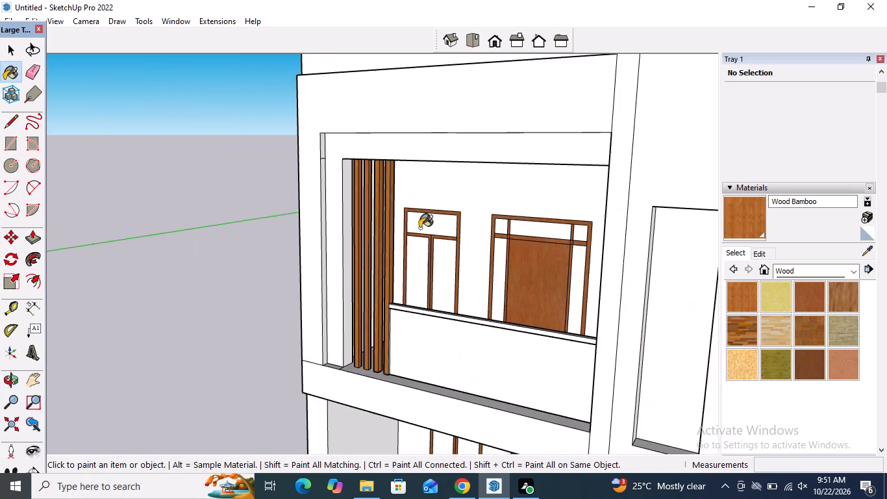
scroll(419, 228, "down", 5)
middle_click_drag(424, 227, 543, 211)
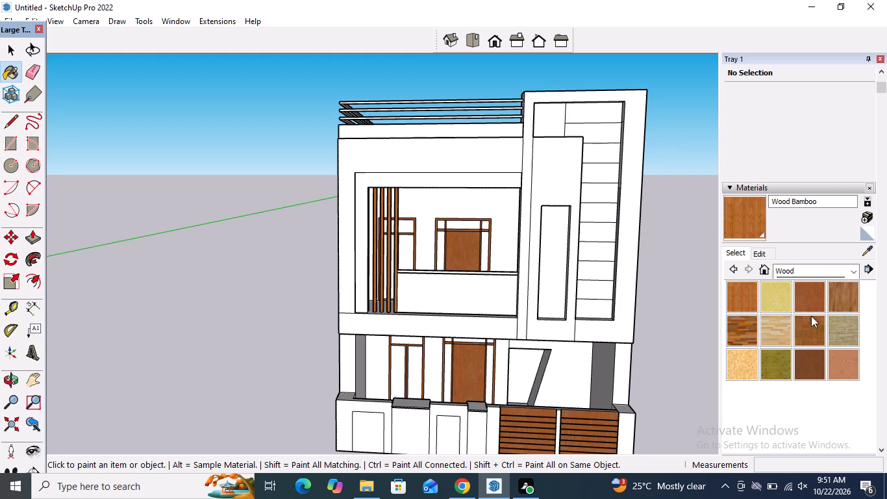
left_click(779, 361)
scroll(368, 191, "up", 5)
scroll(461, 314, "up", 4)
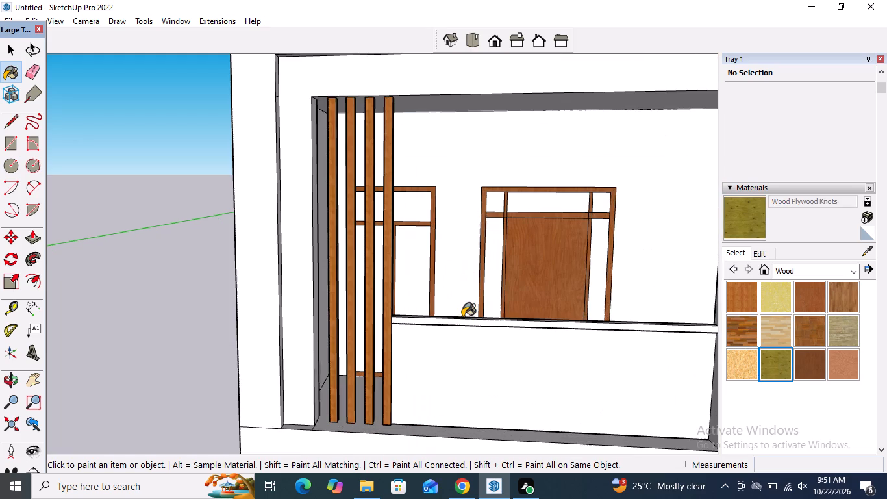
left_click(462, 320)
scroll(477, 305, "up", 1)
middle_click_drag(476, 312, 454, 409)
scroll(455, 405, "down", 1)
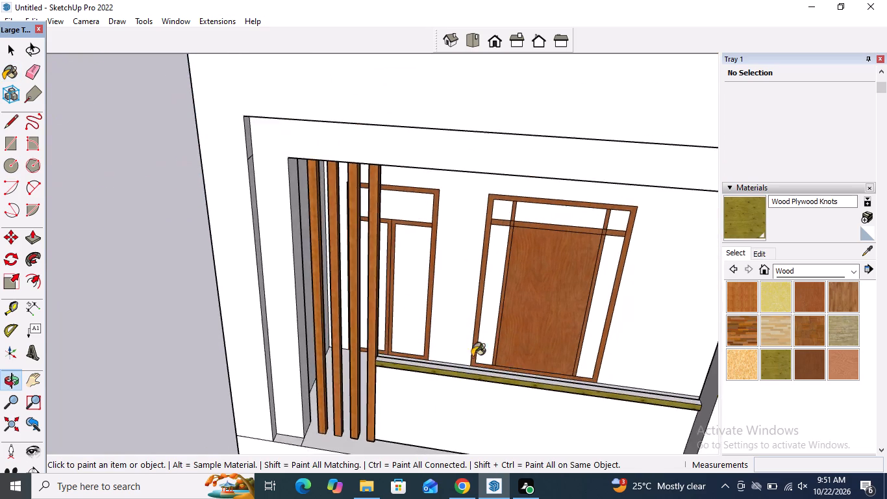
scroll(475, 349, "up", 5)
left_click(445, 396)
scroll(459, 270, "down", 6)
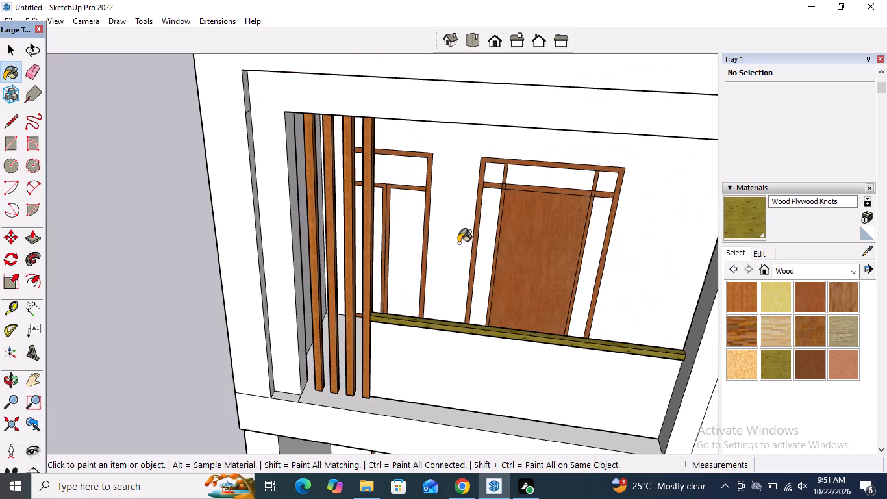
Paint the balcony railing panel below the handrail with Translucent Glass Tinted from the Glass and Mirrors collection.
left_click(816, 270)
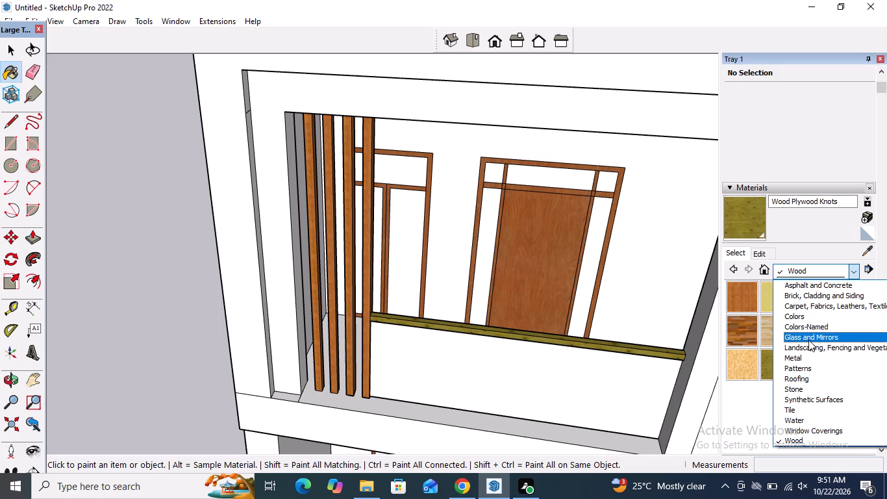
left_click(808, 336)
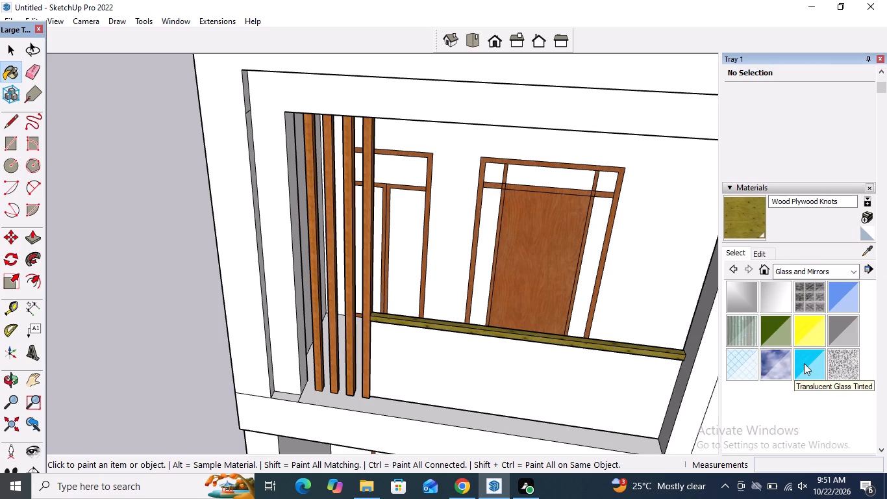
left_click(807, 363)
left_click(505, 366)
middle_click_drag(563, 341, 569, 194)
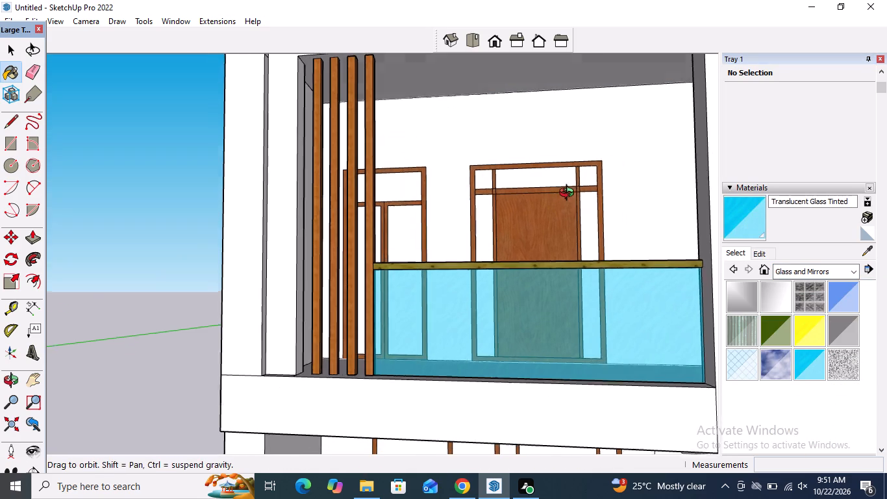
middle_click_drag(569, 194, 569, 194)
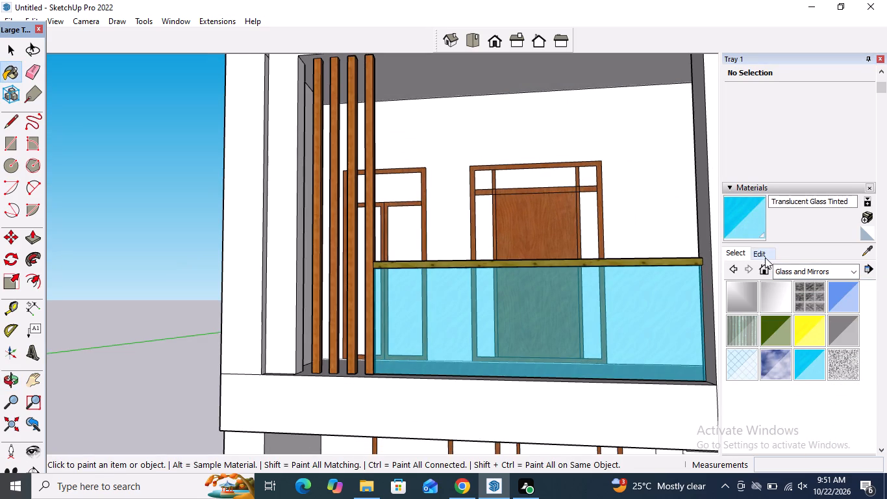
Raise the colour brightness of the Translucent Glass Tinted material slightly.
left_click(757, 253)
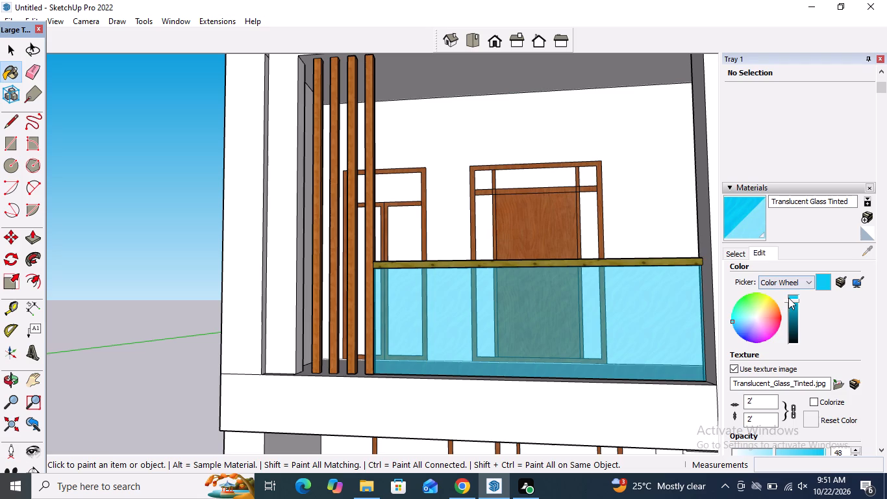
left_click_drag(788, 298, 788, 290)
scroll(599, 302, "down", 11)
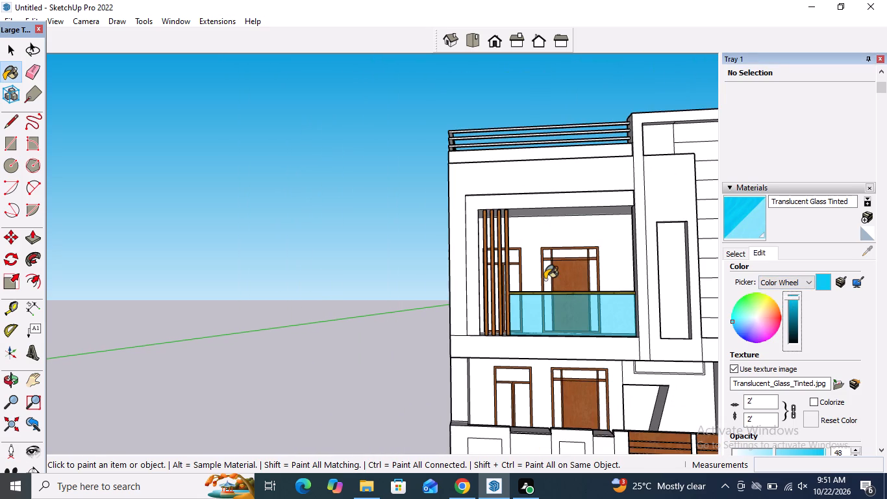
scroll(741, 295, "up", 1)
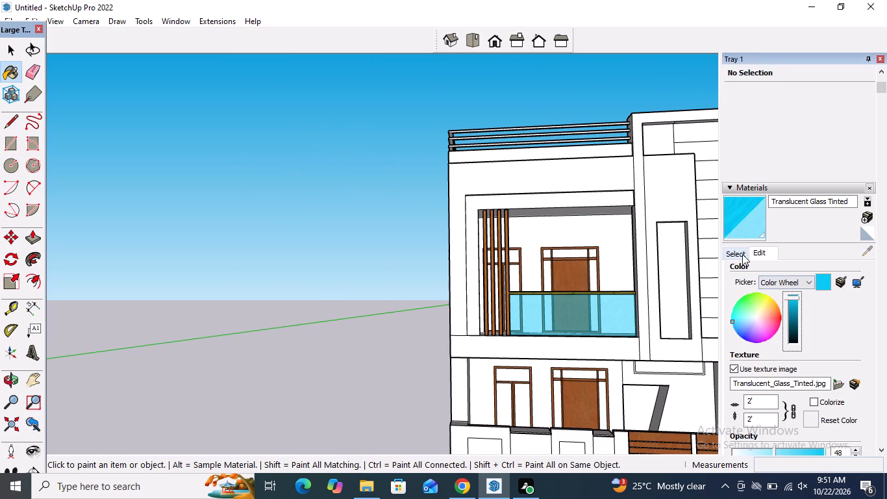
Paint the tall recessed-panel surround, the wall around the balcony opening and the band below the balcony with 0134_DimGray.
left_click(742, 254)
left_click(801, 272)
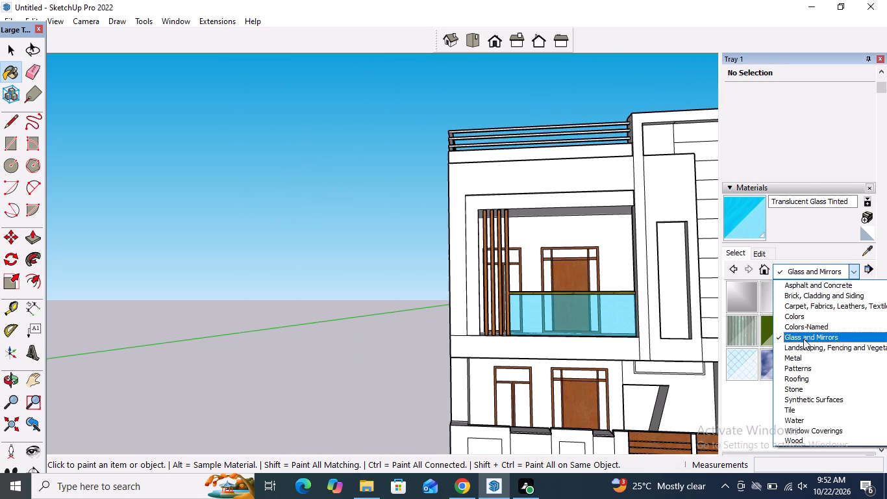
left_click(803, 326)
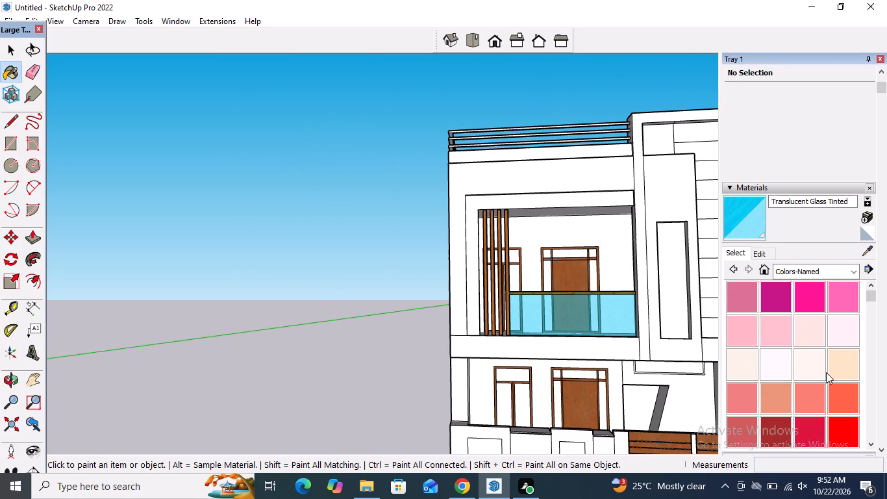
scroll(829, 374, "down", 9)
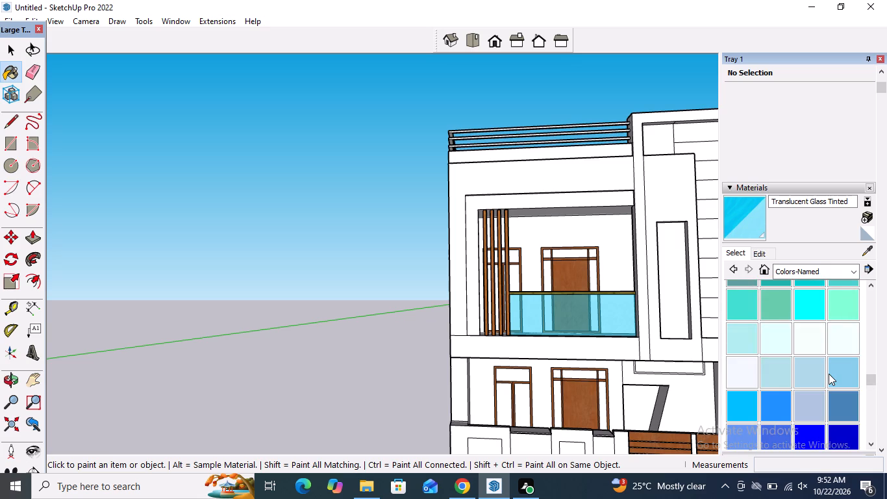
scroll(829, 374, "down", 2)
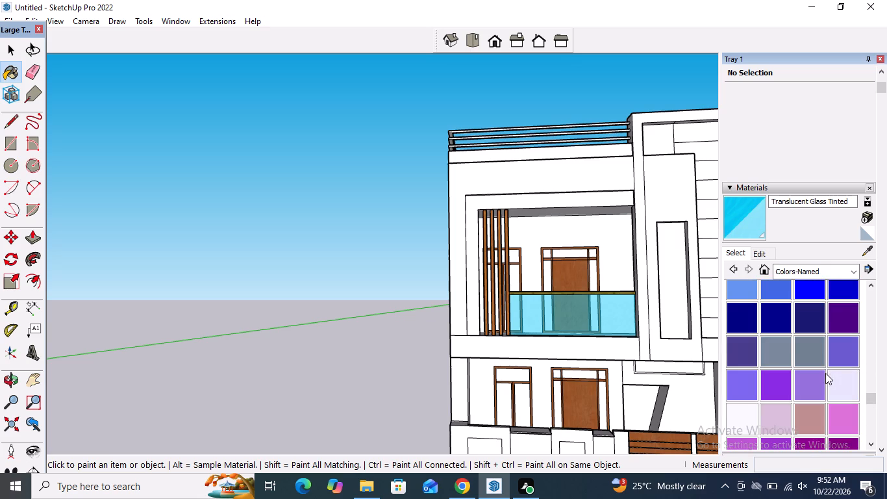
scroll(825, 372, "down", 2)
left_click(784, 404)
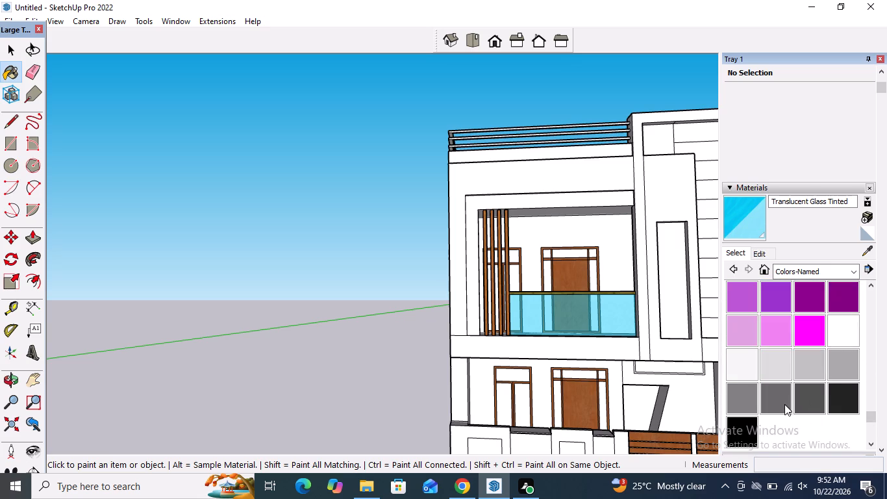
left_click(656, 196)
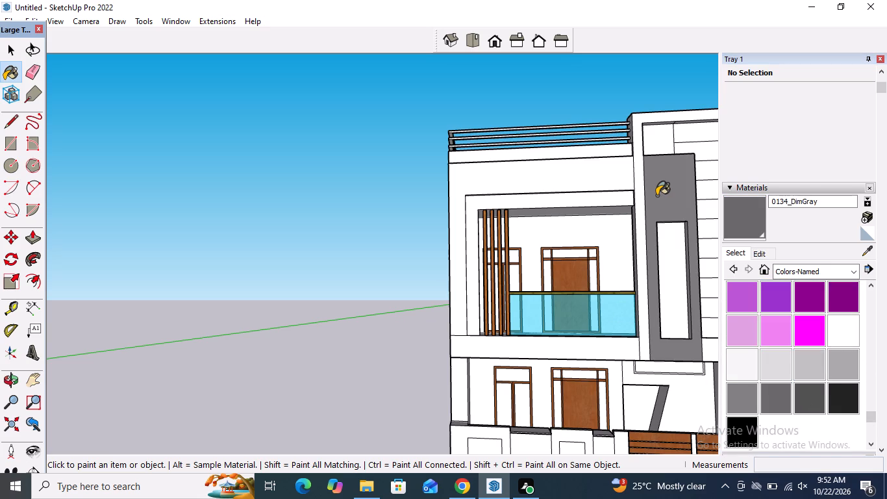
left_click(602, 173)
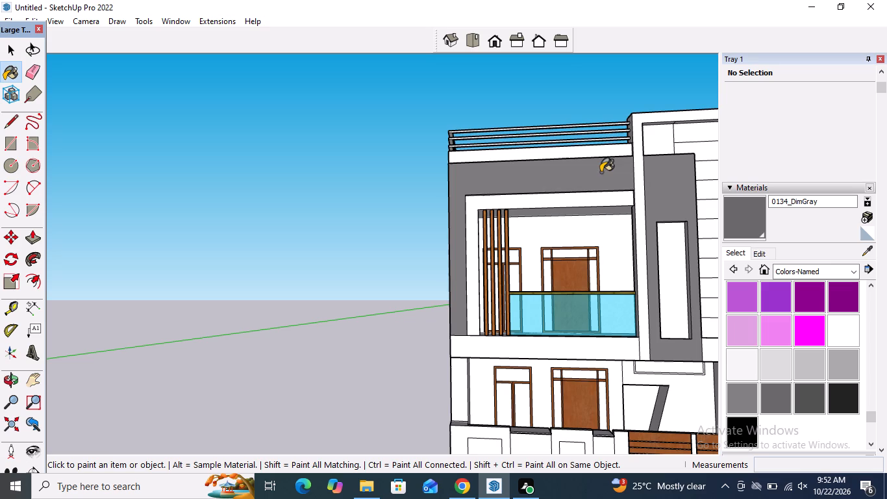
scroll(578, 318, "up", 2)
left_click(547, 348)
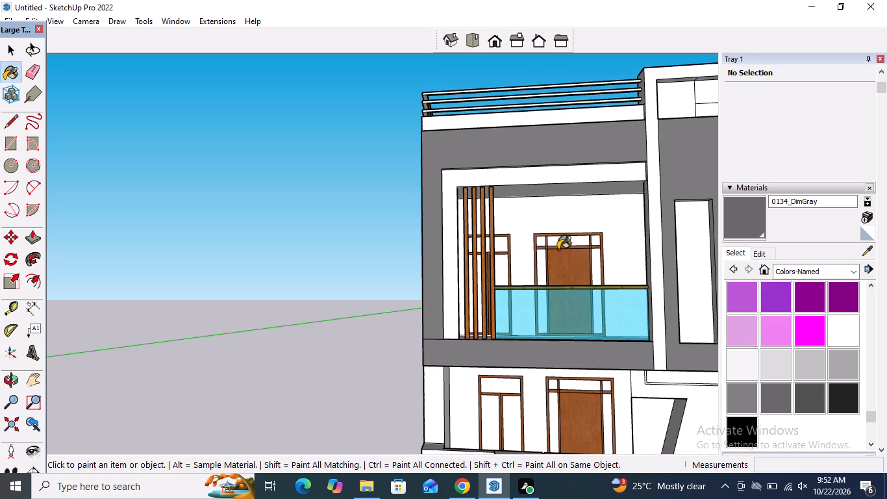
Paint the front faces and undersides of the three horizontal roof railing bars with 0134_DimGray.
scroll(568, 223, "down", 5)
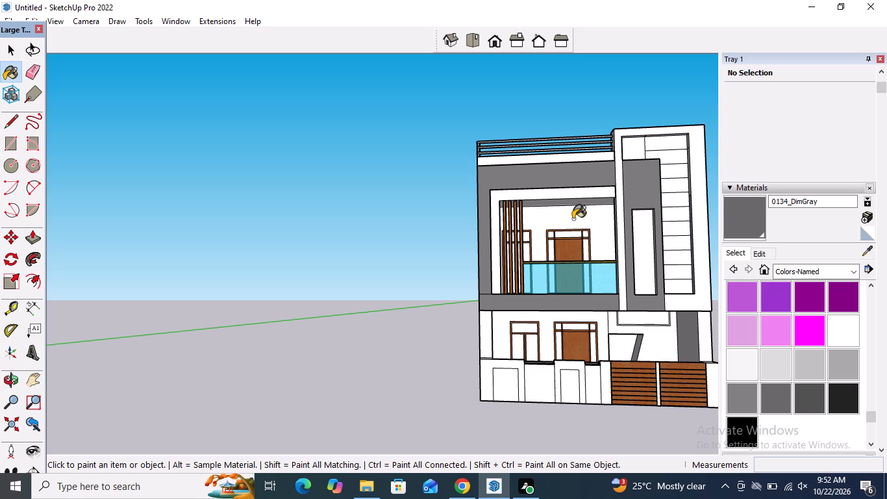
scroll(451, 155, "up", 11)
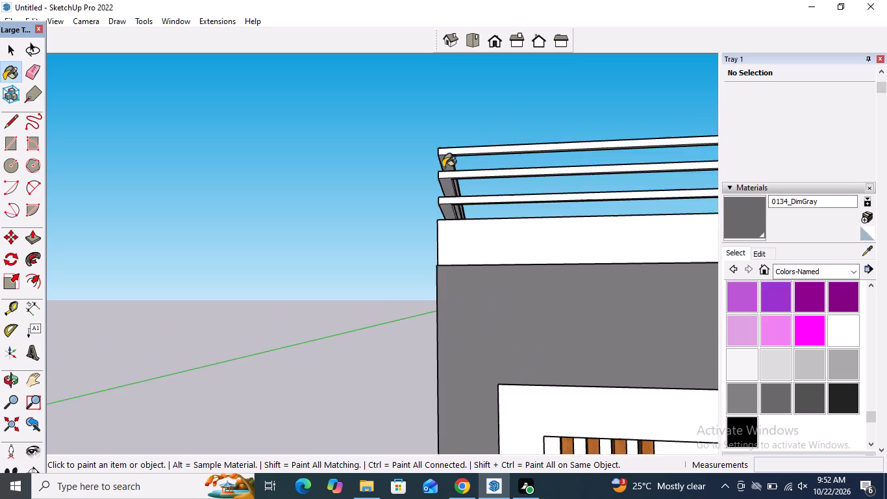
scroll(443, 168, "up", 3)
left_click(451, 143)
left_click(449, 179)
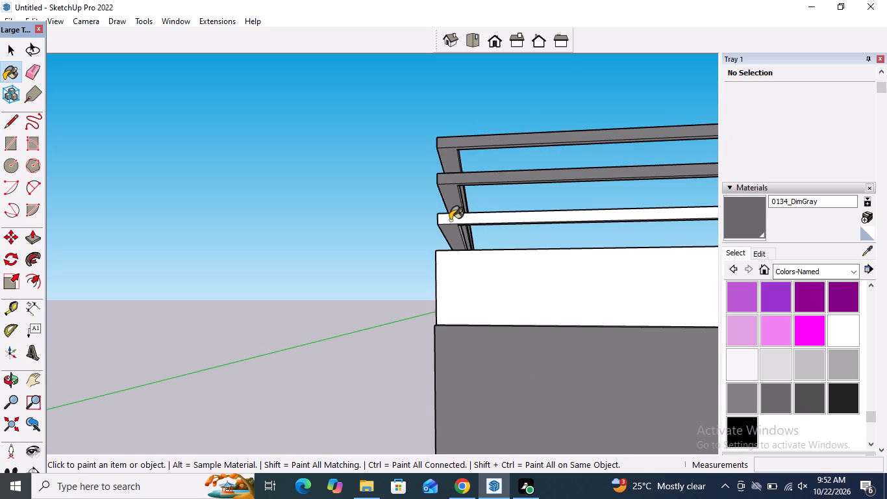
left_click(450, 222)
scroll(451, 230, "up", 4)
middle_click_drag(450, 213, 458, 134)
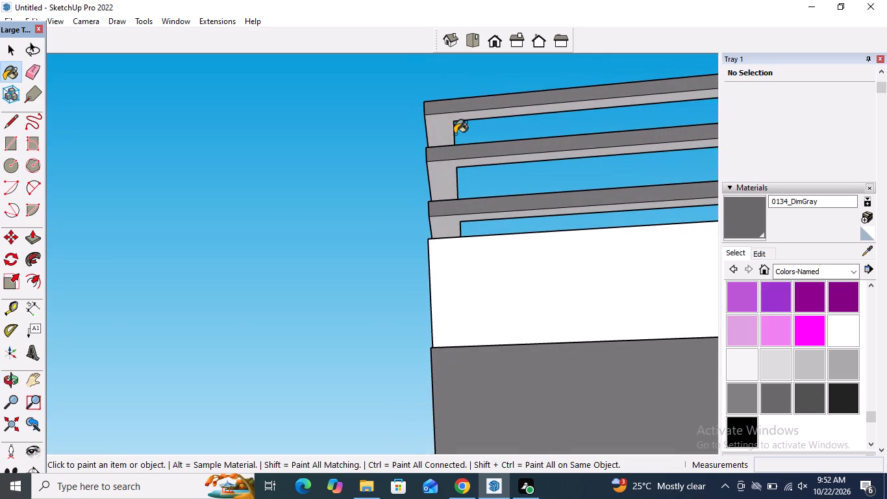
left_click(447, 126)
left_click(442, 173)
left_click(445, 225)
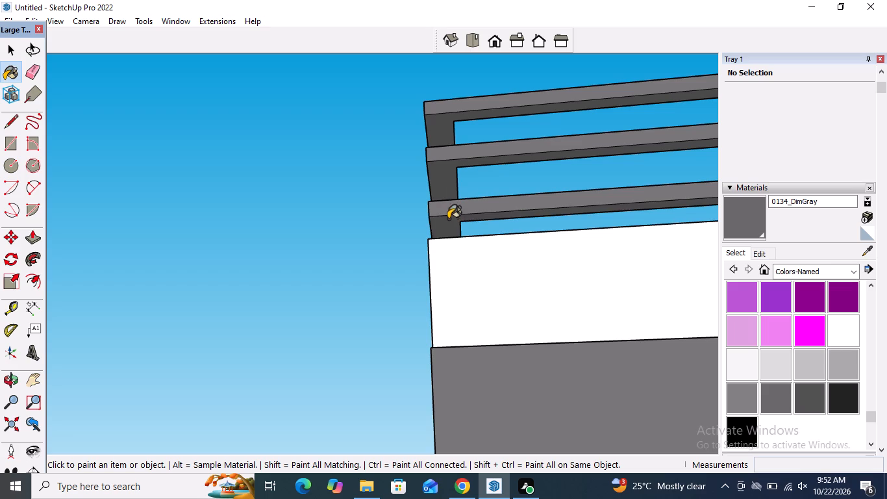
Paint the outer side faces and top faces of the three roof railing bars with 0134_DimGray.
middle_click_drag(427, 177, 703, 395)
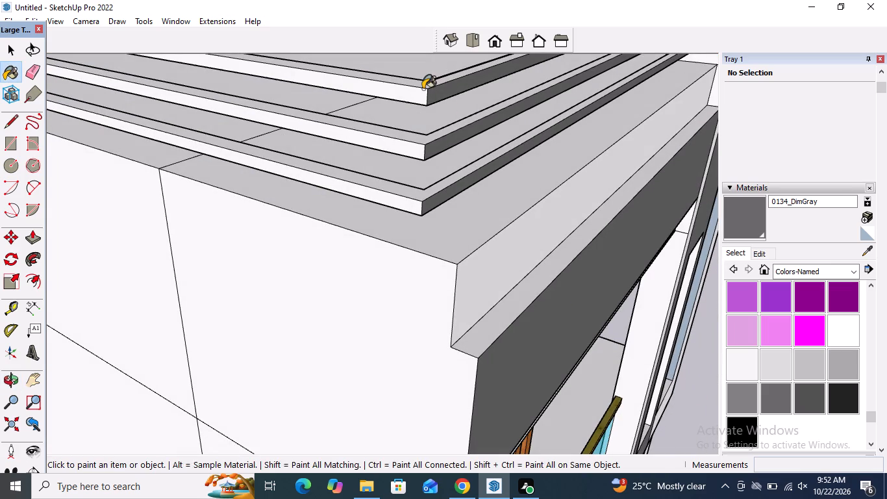
left_click_drag(421, 91, 421, 103)
left_click(405, 148)
left_click(394, 207)
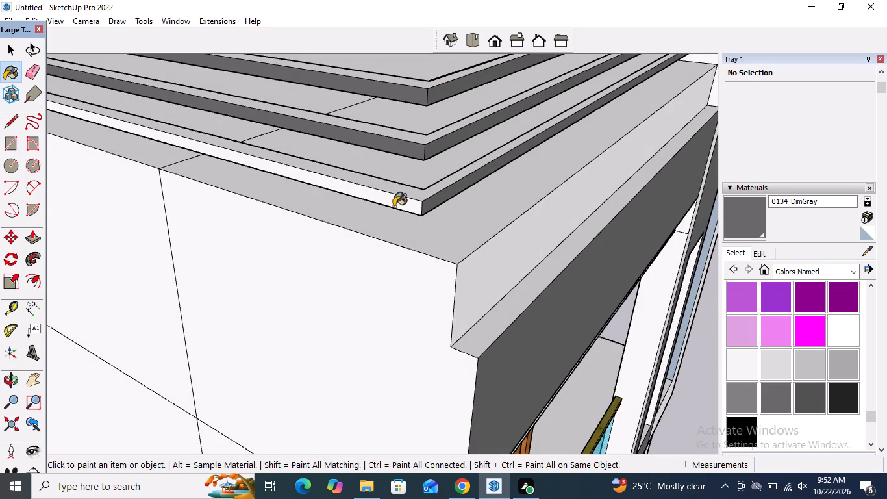
left_click(399, 188)
left_click(420, 138)
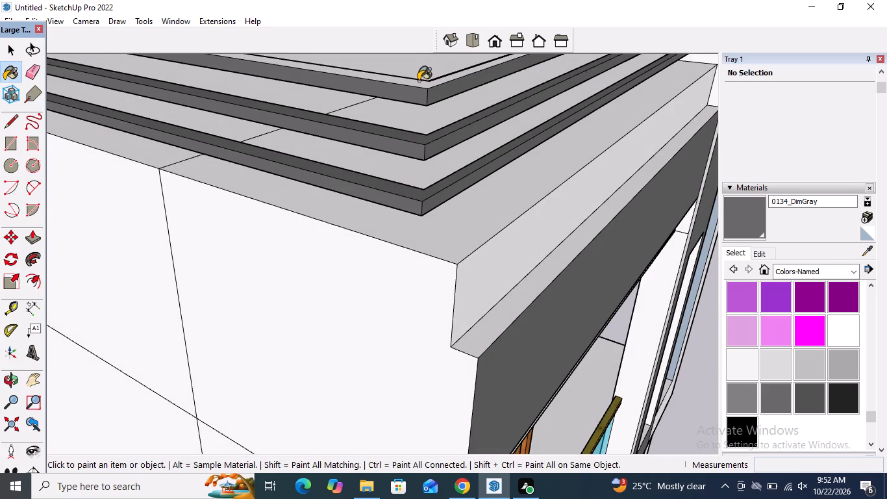
left_click(418, 81)
Paint the roof-facing inner sides of the three front railing bars with 0134_DimGray.
scroll(479, 205, "down", 10)
middle_click_drag(398, 177, 627, 262)
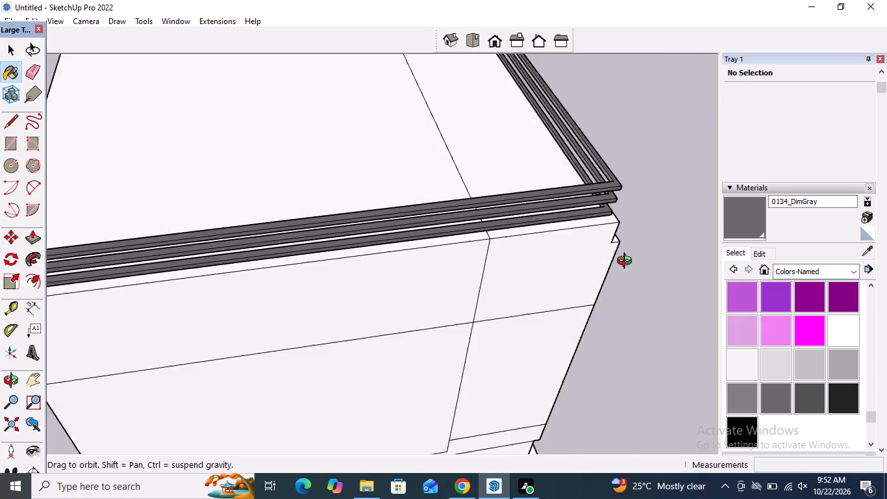
middle_click_drag(627, 262, 886, 241)
middle_click_drag(552, 165, 773, 157)
scroll(441, 267, "down", 3)
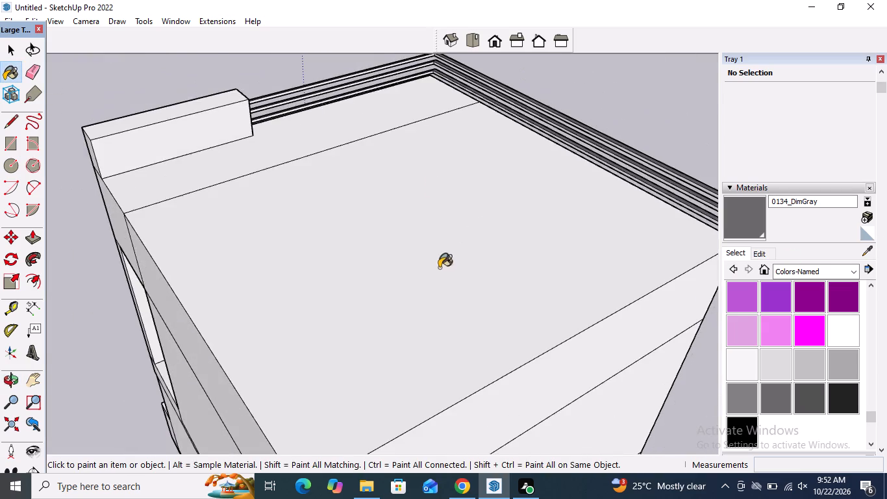
scroll(439, 268, "down", 2)
scroll(439, 94, "up", 5)
scroll(367, 63, "up", 4)
scroll(366, 84, "down", 4)
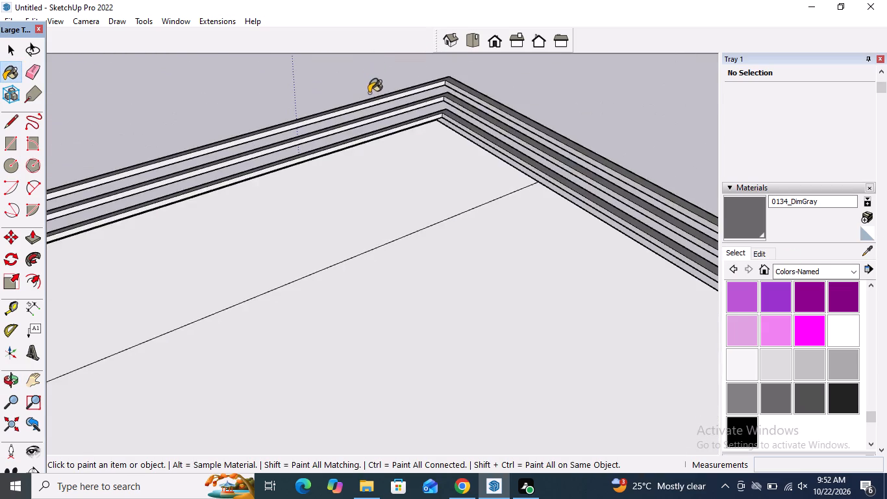
scroll(373, 103, "up", 10)
left_click(374, 100)
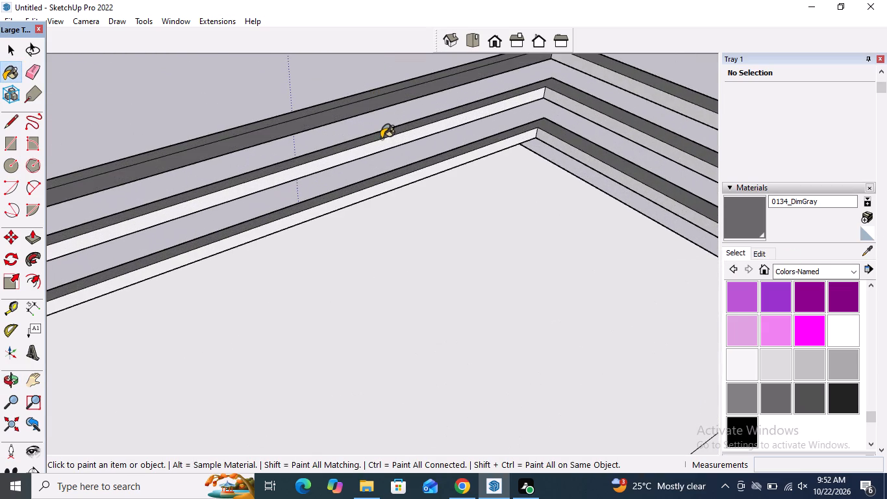
left_click(381, 138)
left_click(377, 187)
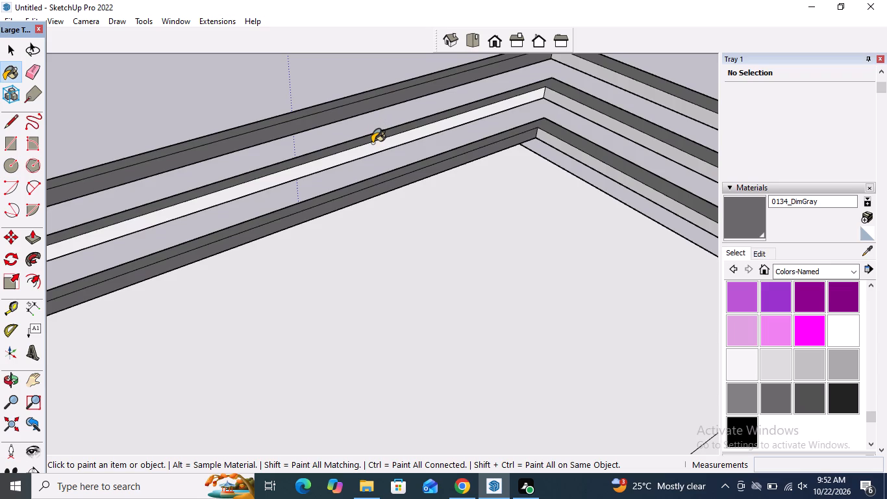
left_click(372, 144)
Paint the inner faces of the three roof railing bars on the adjoining side run with 0134_DimGray.
left_click(548, 140)
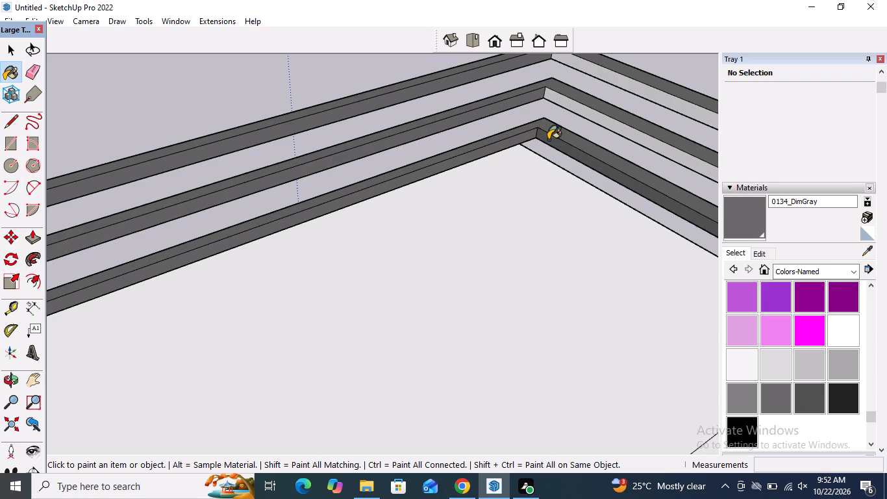
scroll(548, 140, "down", 3)
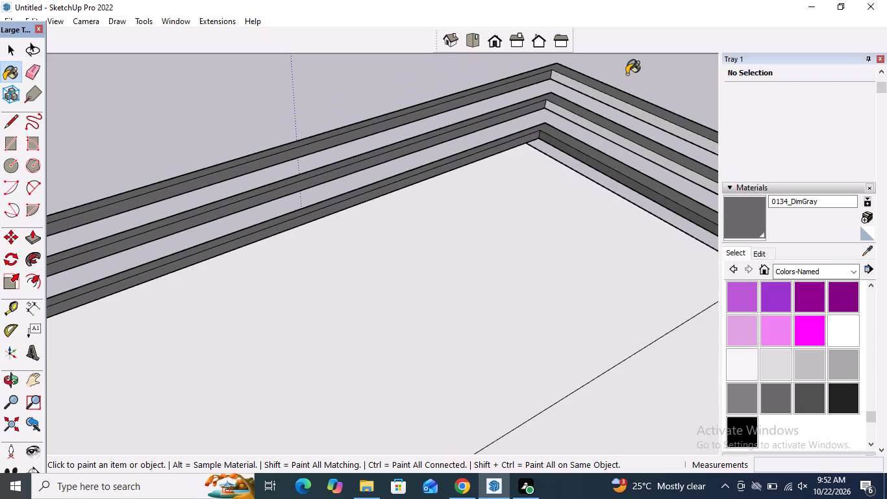
scroll(627, 74, "up", 4)
scroll(622, 86, "down", 3)
left_click(216, 203)
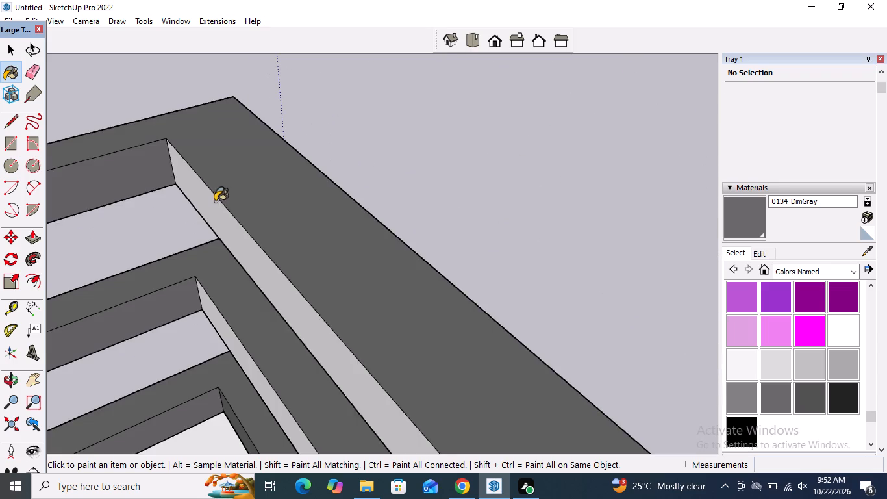
left_click(215, 323)
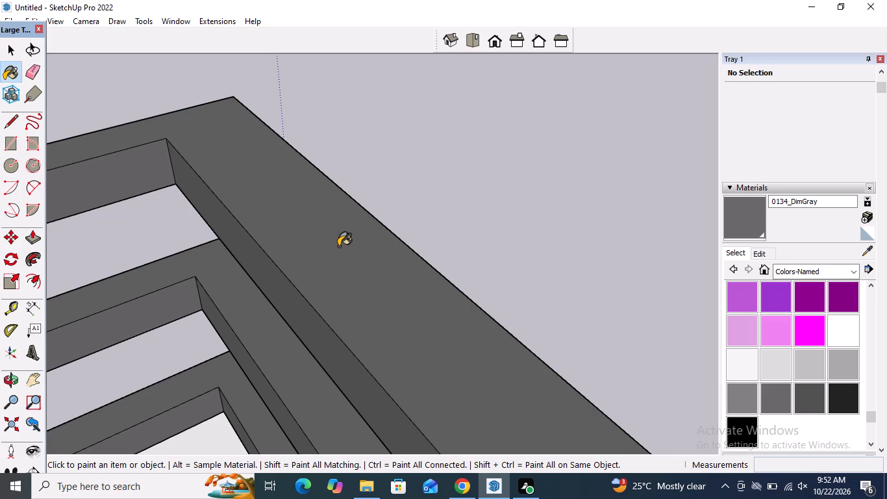
key("space")
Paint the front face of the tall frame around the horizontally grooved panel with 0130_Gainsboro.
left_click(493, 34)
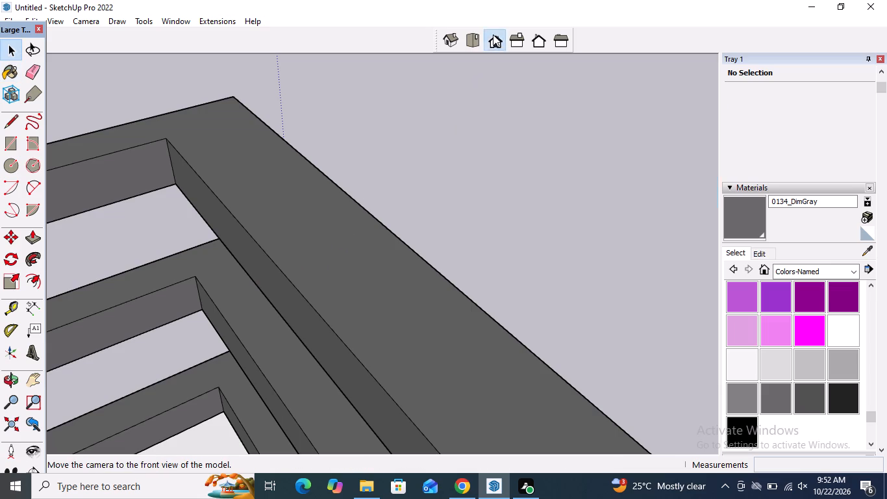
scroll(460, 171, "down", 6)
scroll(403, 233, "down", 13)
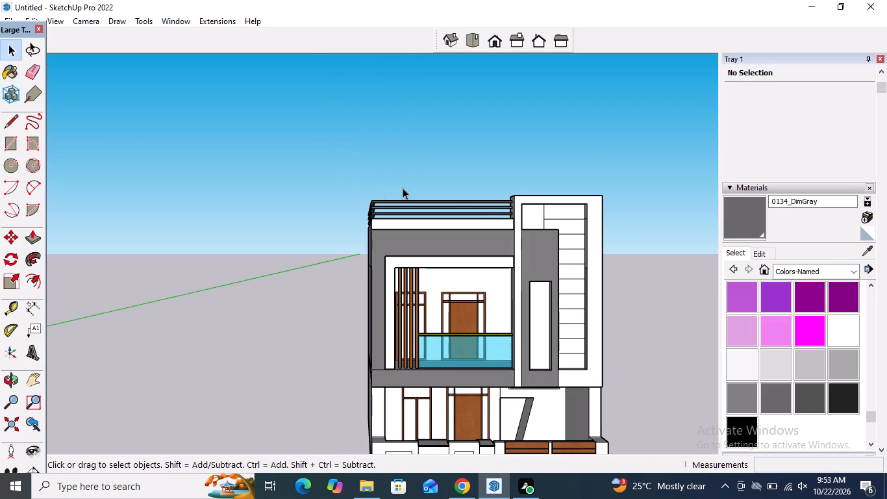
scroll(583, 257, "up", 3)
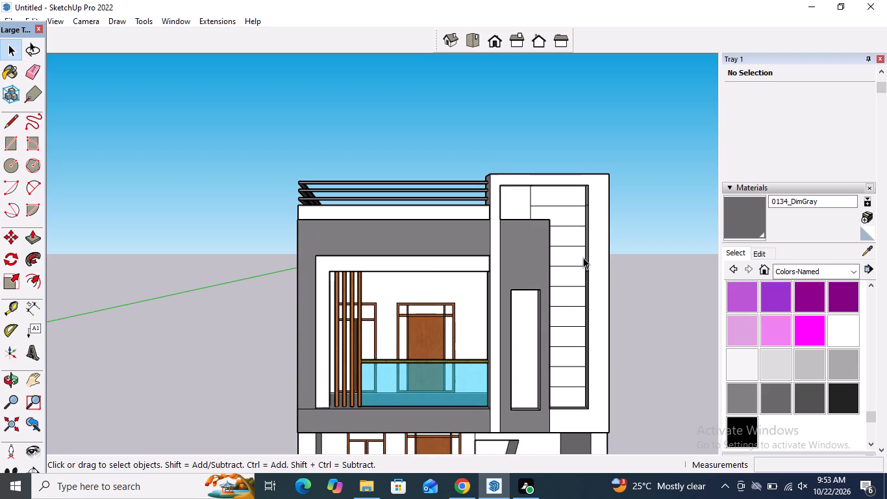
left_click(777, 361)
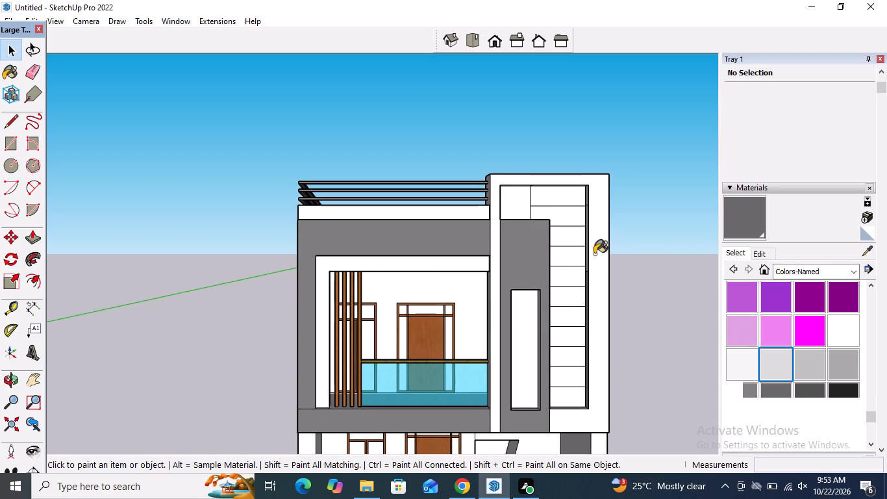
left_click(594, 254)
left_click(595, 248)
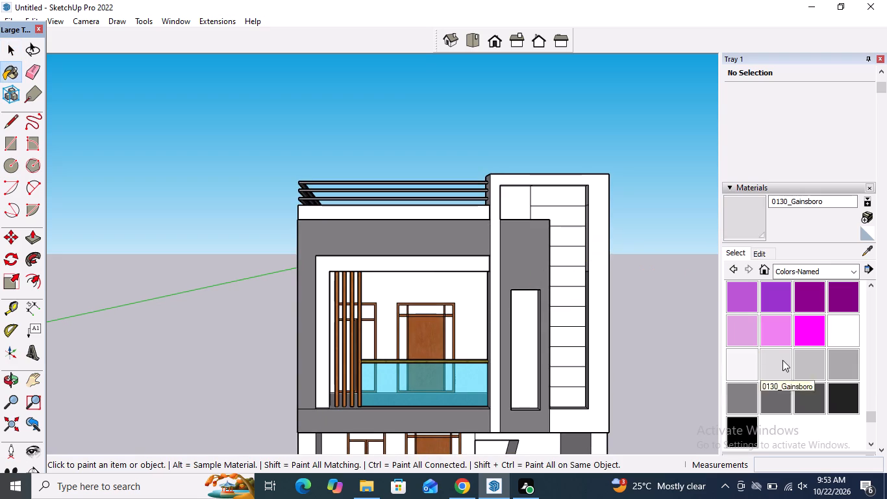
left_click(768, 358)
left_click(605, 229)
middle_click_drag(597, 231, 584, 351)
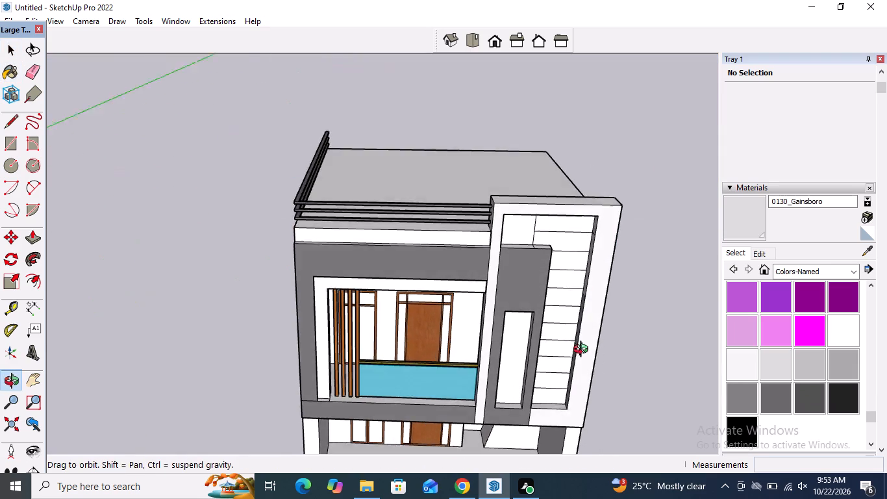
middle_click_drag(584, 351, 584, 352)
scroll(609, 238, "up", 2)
Paint the front face of the tall frame around the horizontally grooved panel with 0131_Silver.
left_click_drag(812, 365, 803, 366)
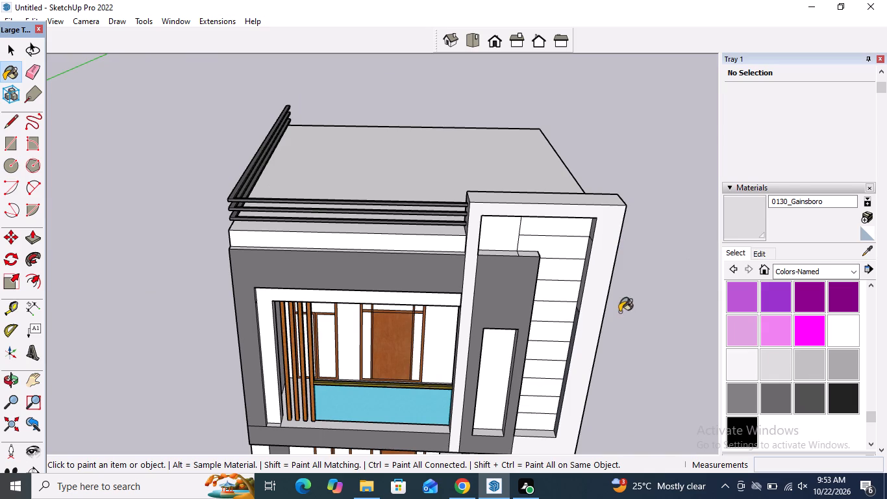
left_click(597, 287)
triple_click(812, 360)
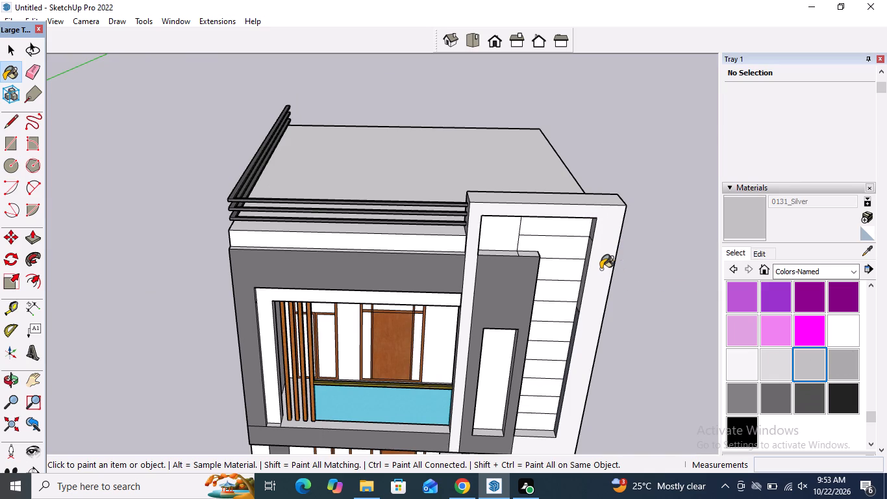
left_click(601, 269)
Paint the top faces of the two coping slabs on the low front boundary wall with 0131_Silver.
middle_click_drag(593, 260, 569, 176)
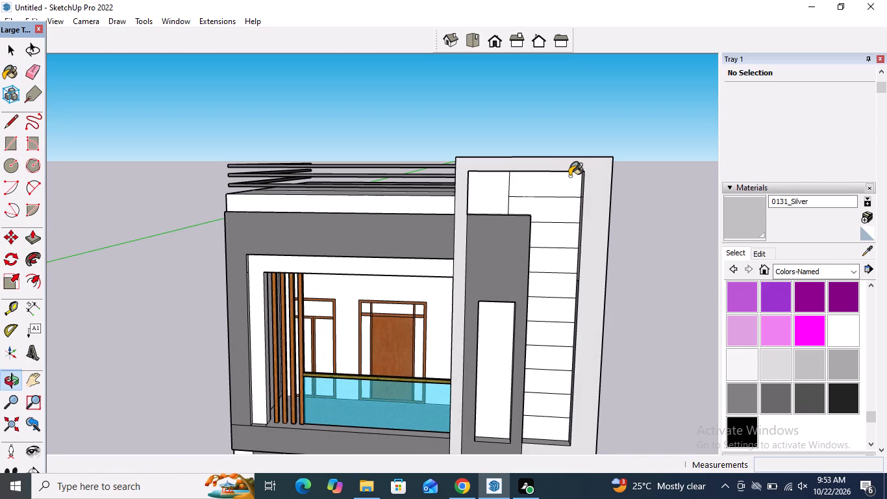
scroll(569, 176, "down", 8)
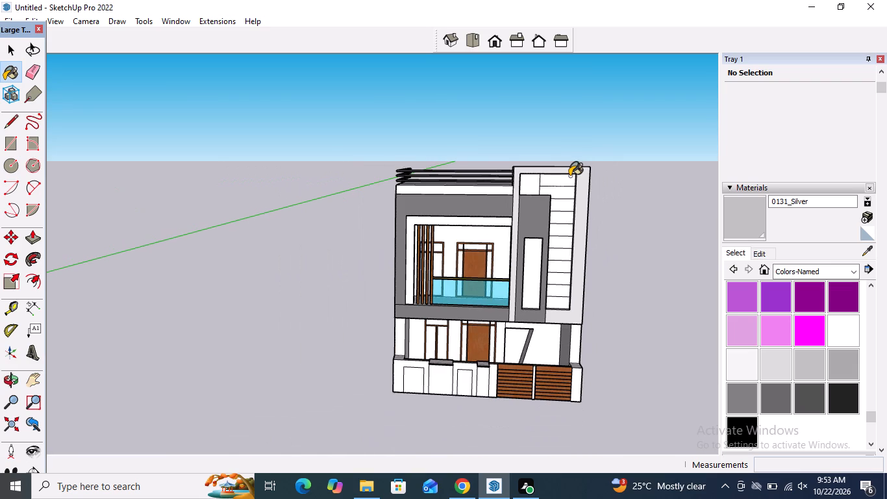
scroll(414, 384, "up", 15)
scroll(408, 344, "down", 4)
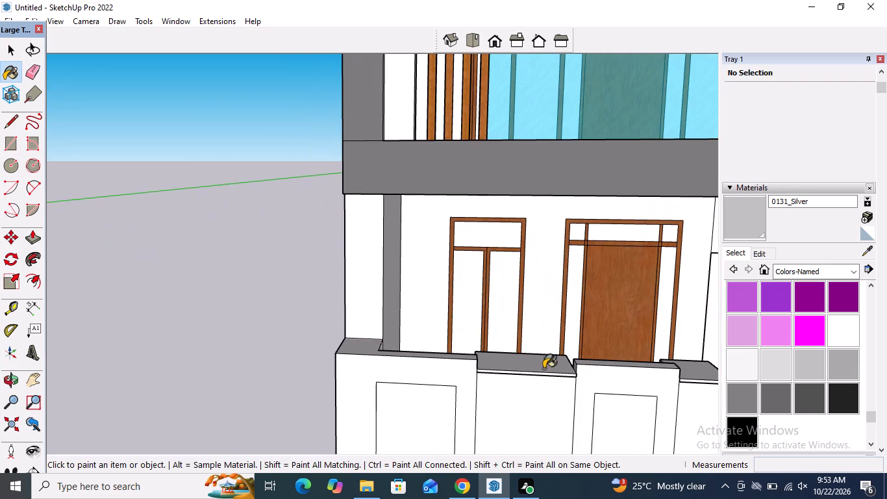
middle_click_drag(540, 383, 522, 468)
left_click(523, 392)
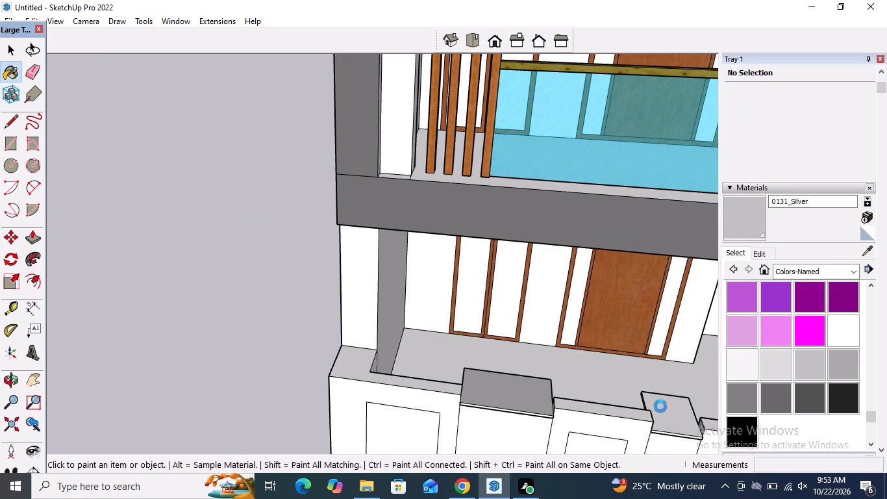
left_click(661, 407)
Paint the front edge and underside of the boundary wall's coping slab farther from the gate with 0131_Silver.
middle_click_drag(655, 432, 636, 341)
scroll(523, 405, "up", 2)
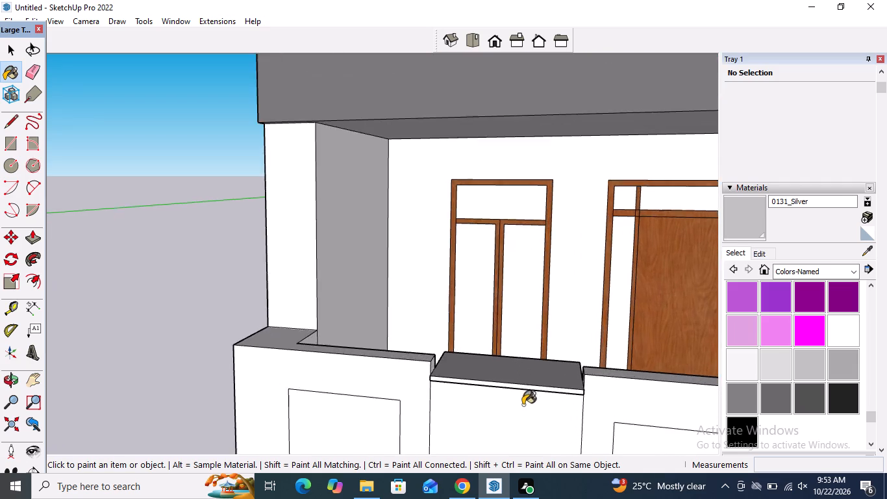
scroll(523, 405, "up", 11)
left_click(520, 386)
middle_click_drag(505, 381, 494, 291)
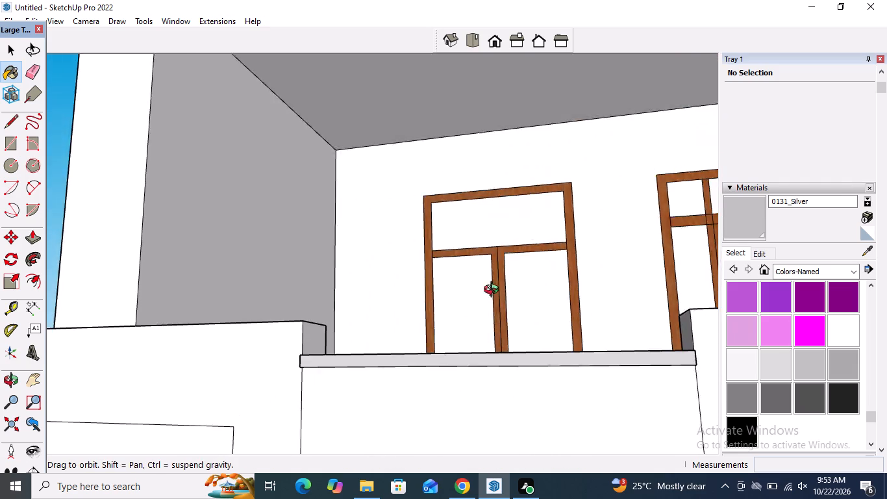
middle_click_drag(494, 291, 493, 248)
scroll(493, 348, "up", 15)
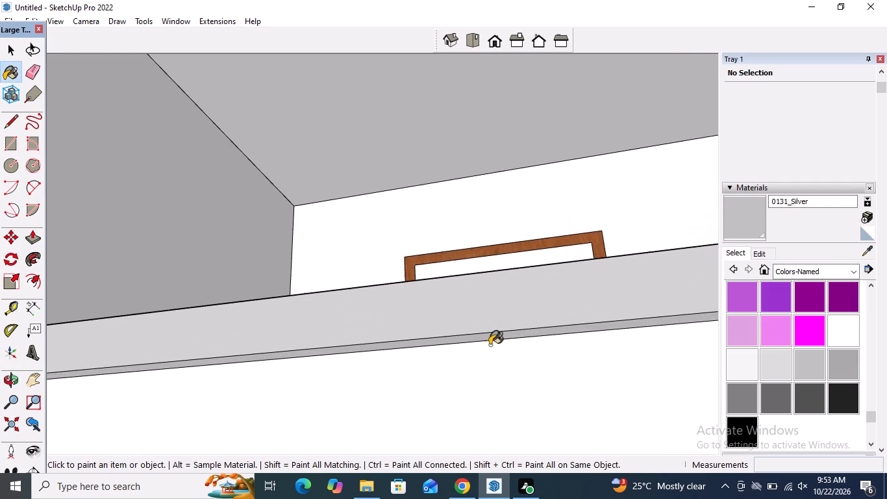
scroll(490, 345, "up", 10)
left_click(492, 330)
scroll(349, 325, "down", 13)
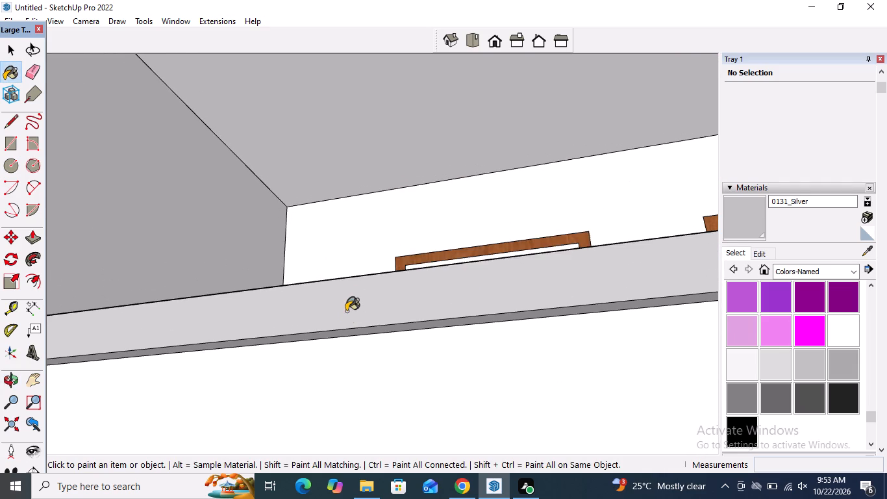
left_click(350, 303)
Paint the front edge and underside of the boundary wall's coping slab nearer the gate with 0131_Silver.
scroll(266, 330, "down", 19)
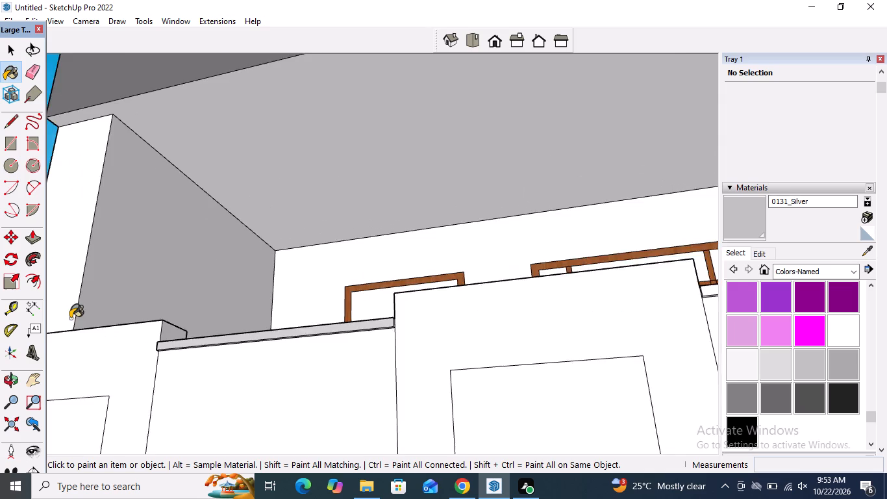
scroll(70, 318, "down", 6)
scroll(502, 290, "up", 4)
scroll(414, 300, "up", 5)
left_click(392, 379)
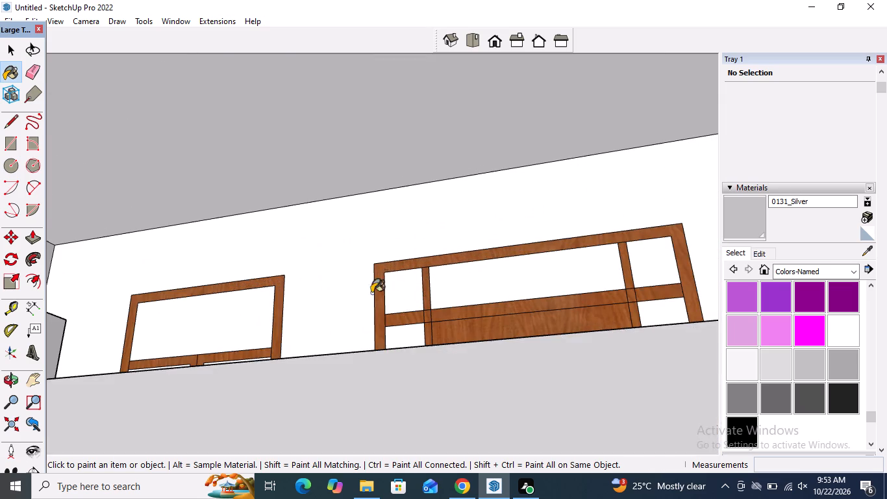
scroll(376, 283, "down", 6)
scroll(394, 301, "up", 17)
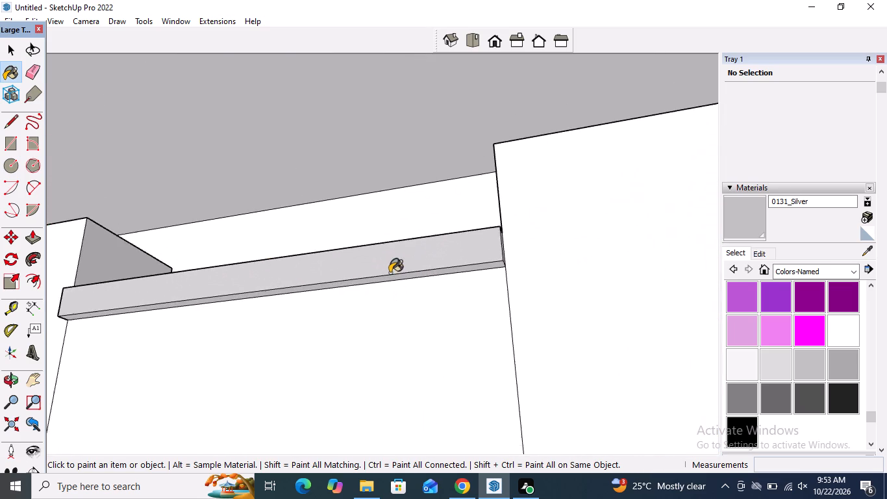
scroll(390, 273, "up", 2)
left_click(388, 280)
scroll(419, 321, "up", 1)
scroll(419, 322, "down", 19)
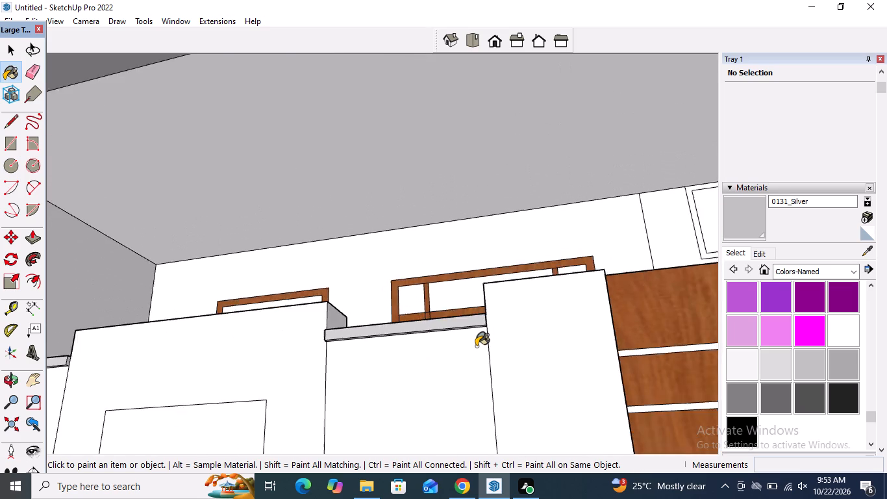
scroll(476, 346, "down", 11)
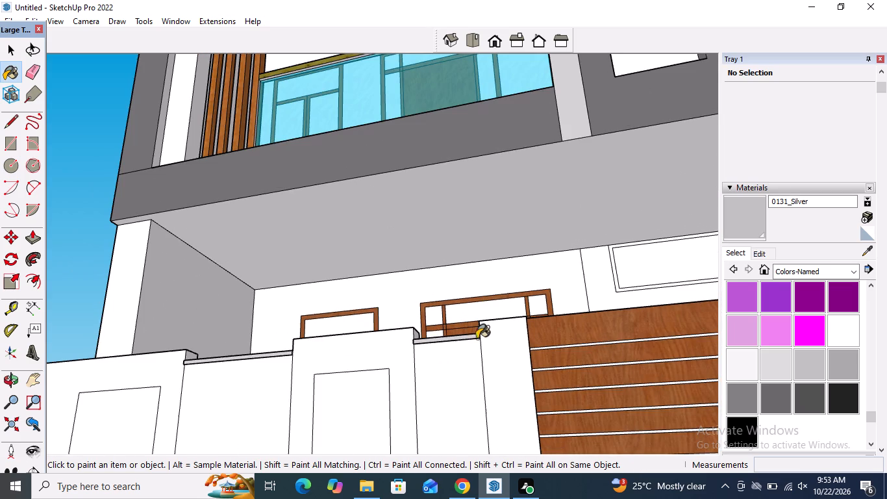
middle_click_drag(468, 306, 460, 464)
scroll(425, 295, "down", 6)
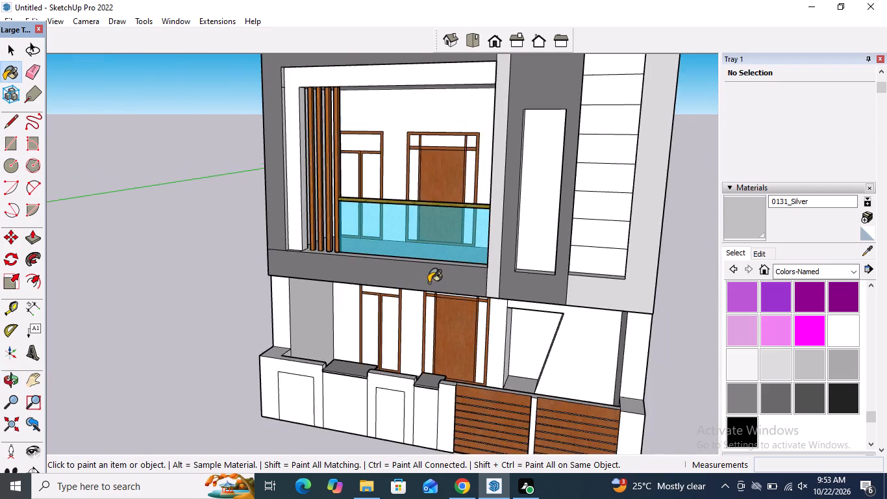
scroll(429, 283, "down", 5)
key("space")
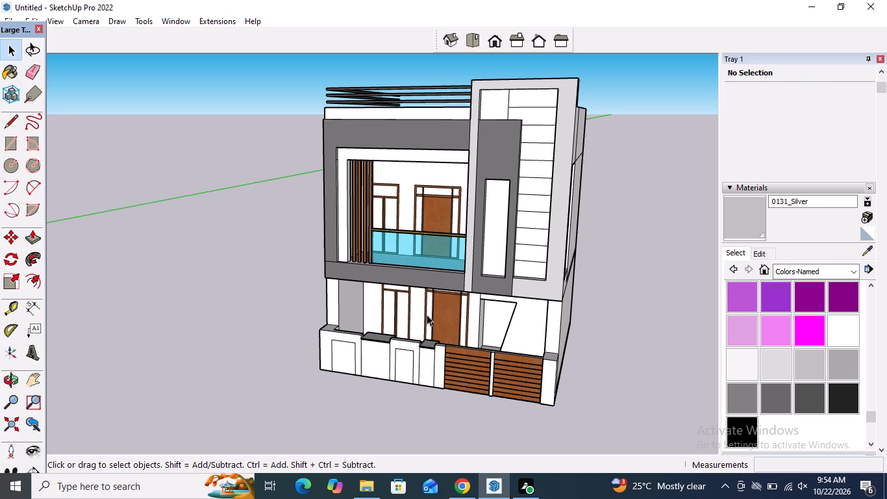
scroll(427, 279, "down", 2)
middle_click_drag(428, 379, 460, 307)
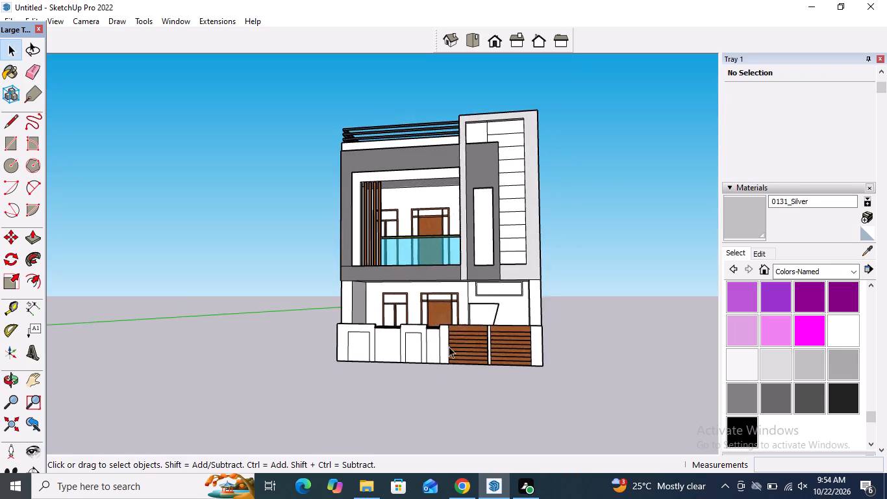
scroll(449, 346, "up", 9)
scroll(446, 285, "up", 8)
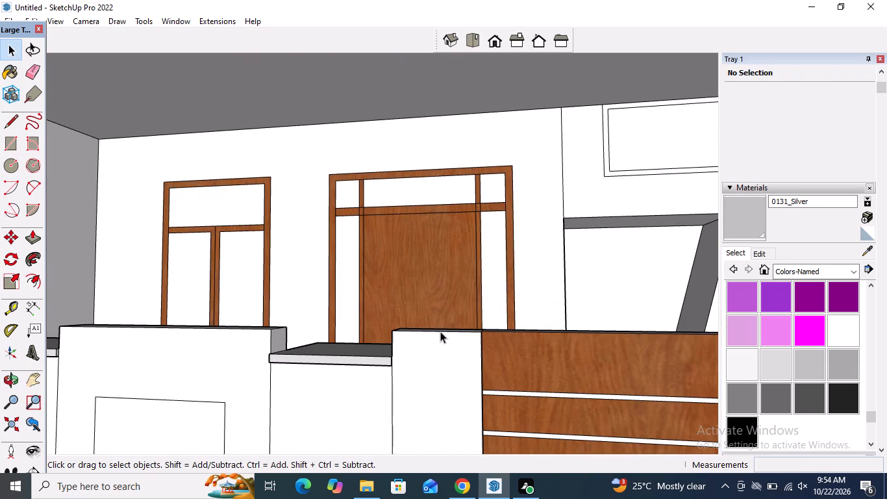
Divide the front face of the gate pillar beside the boundary wall into 8 equal bands by copying its top edge down to the base.
left_click(440, 331)
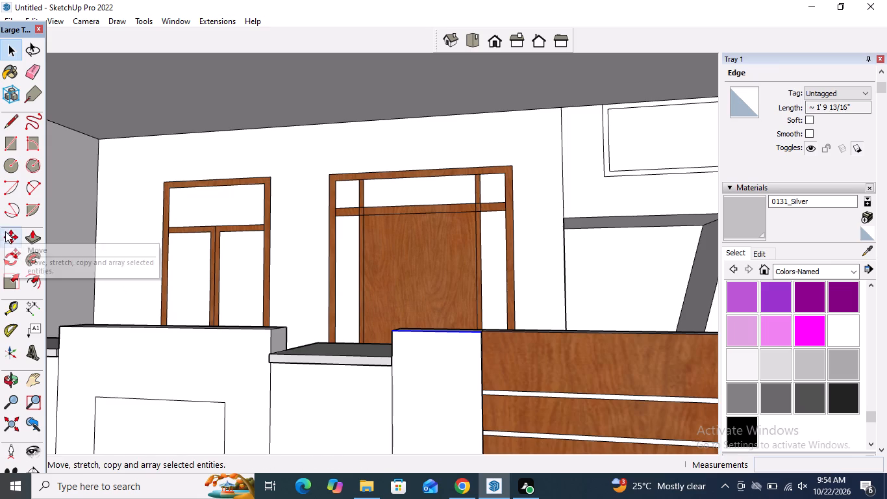
left_click(5, 231)
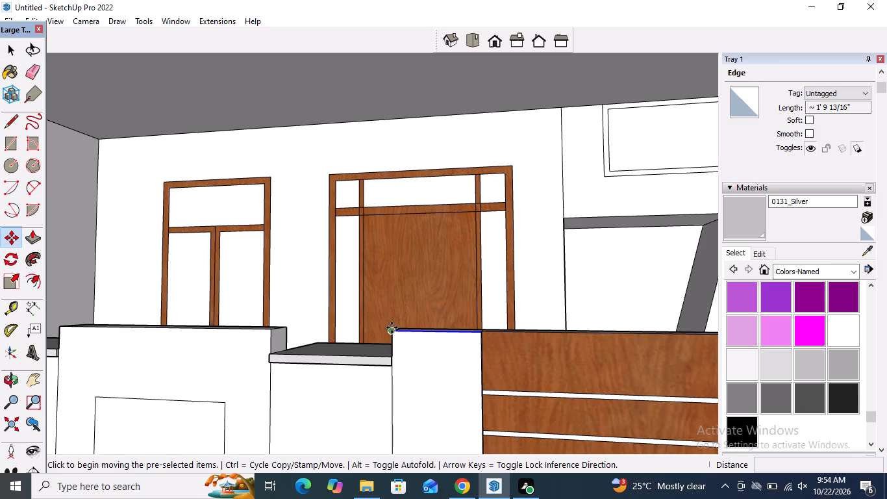
left_click(392, 333)
scroll(390, 281, "down", 11)
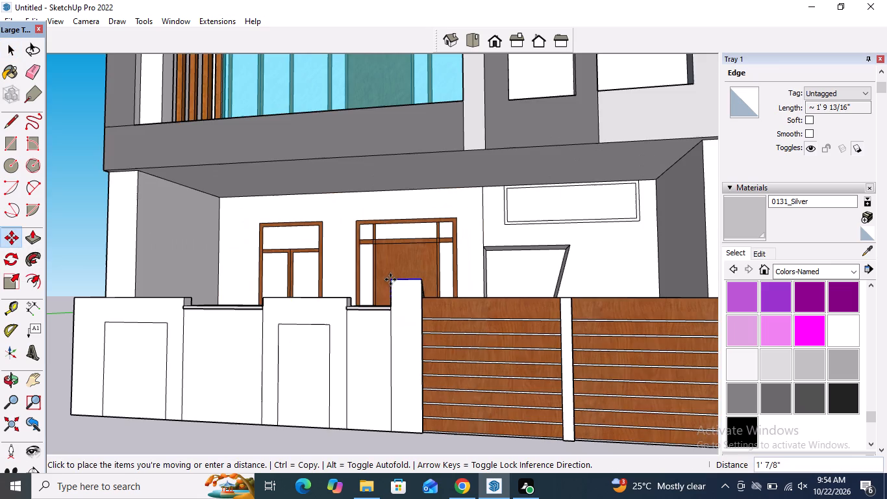
left_click(394, 433)
type("/8")
key("Return")
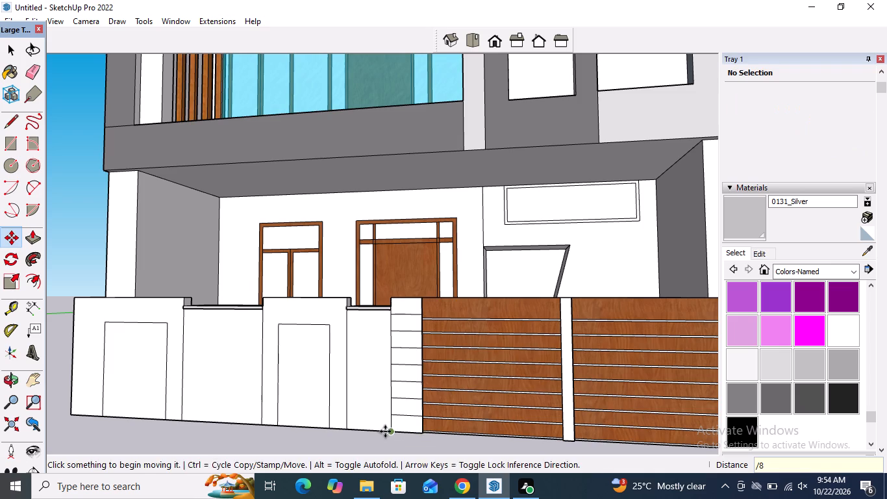
key("space")
Divide the front face of the gate pillar at the house's outer corner into 8 equal bands by copying its top edge down to the base.
scroll(340, 408, "down", 6)
scroll(568, 350, "up", 4)
left_click(564, 349)
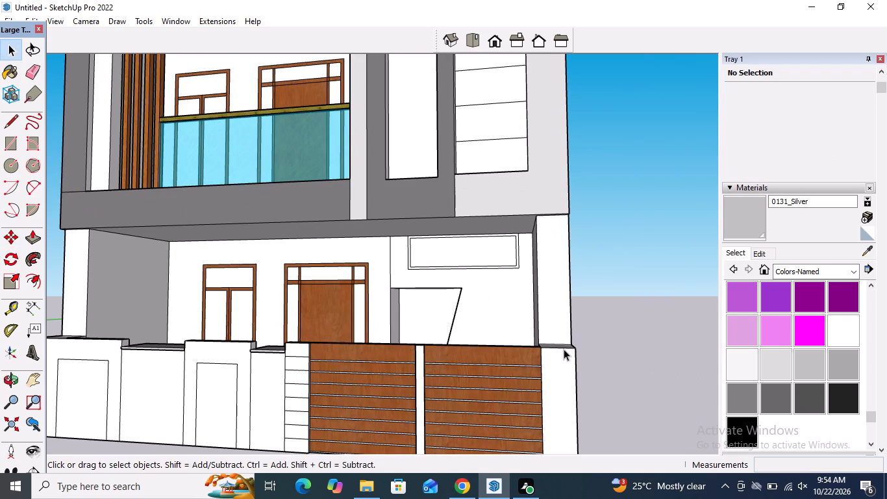
left_click(7, 231)
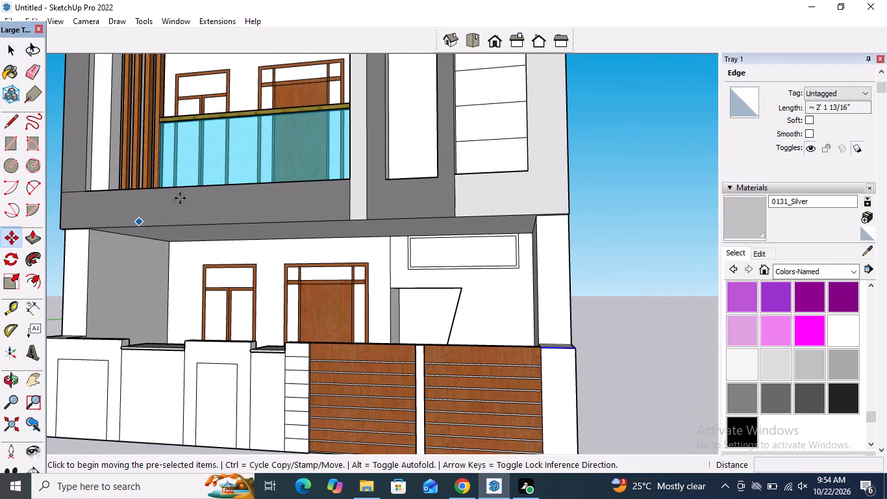
scroll(195, 176, "down", 5)
scroll(400, 310, "up", 4)
left_click(418, 258)
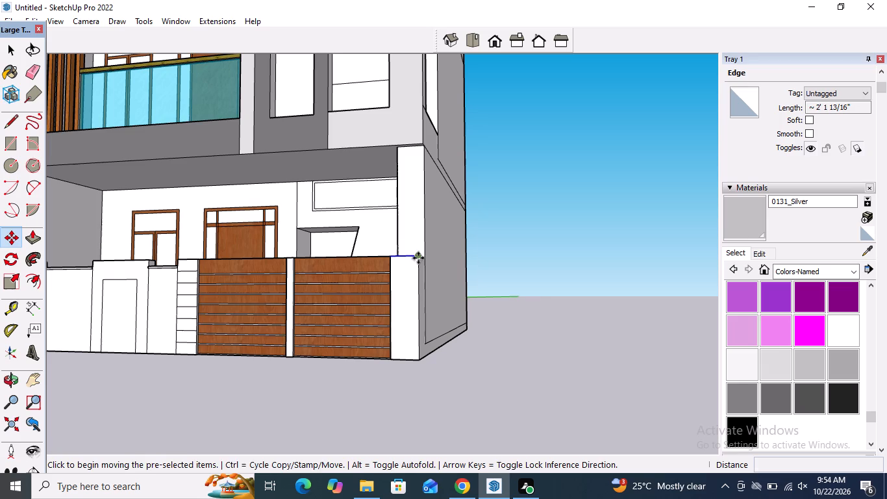
scroll(415, 331, "up", 5)
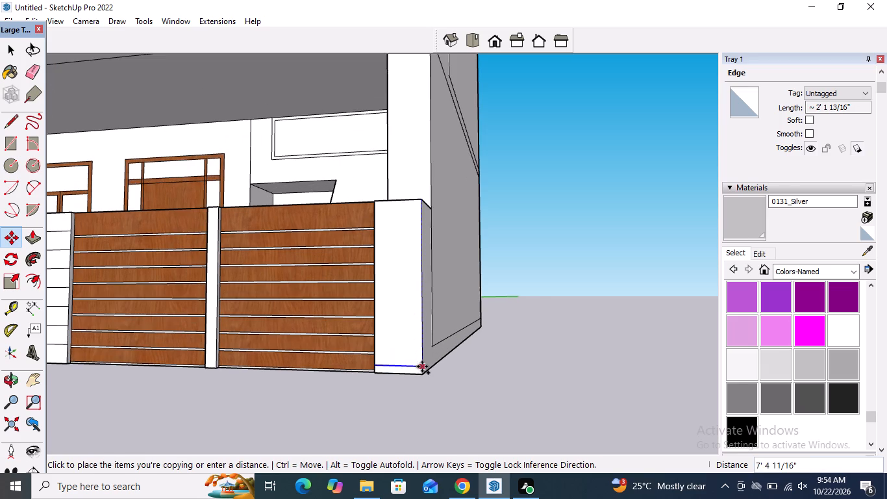
left_click(423, 374)
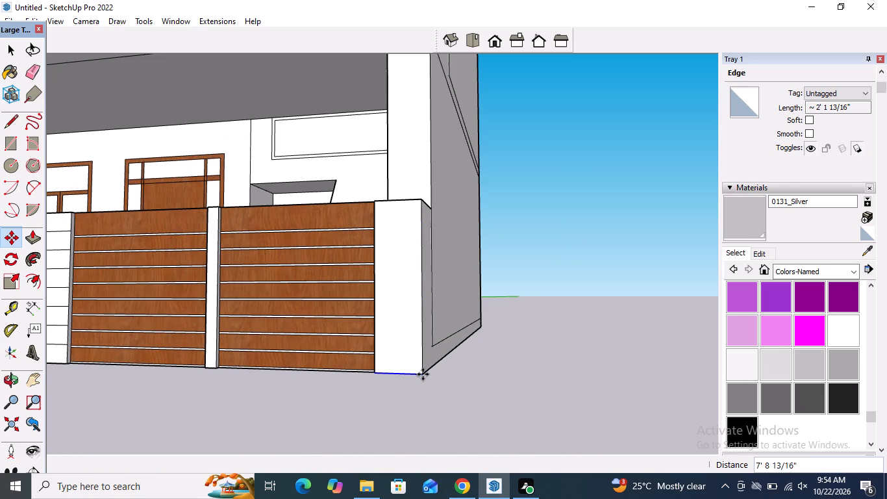
type("/8")
key("Return")
key("space")
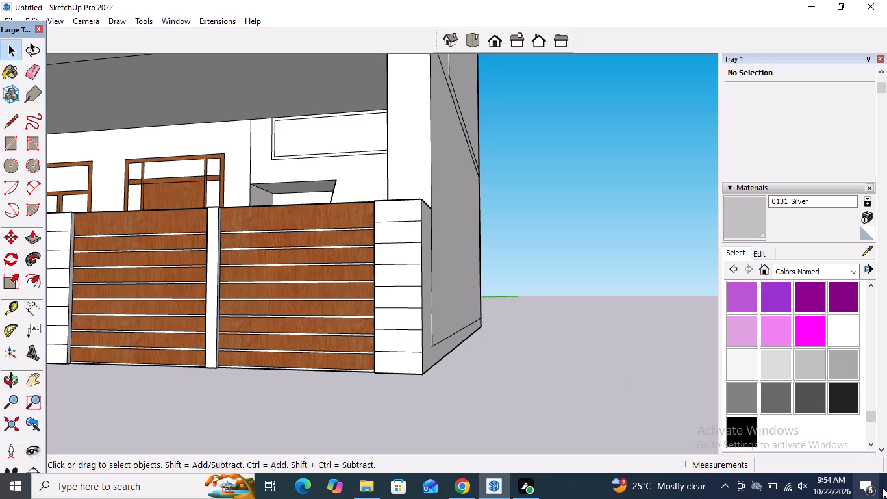
Paint the small upper panel inside the tall frame and the narrow recessed vertical panel below it with Encaustic Tile Circular 01 from the Tile collection.
scroll(552, 337, "down", 9)
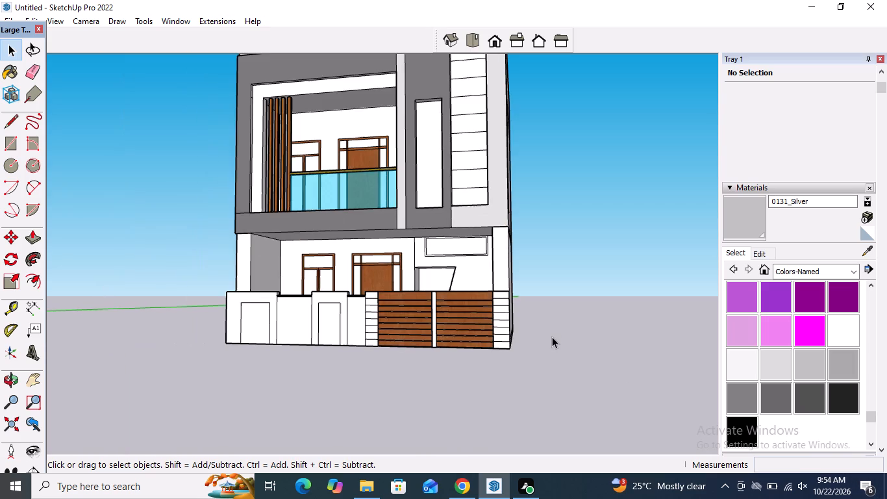
middle_click_drag(418, 152, 453, 292)
scroll(449, 193, "down", 4)
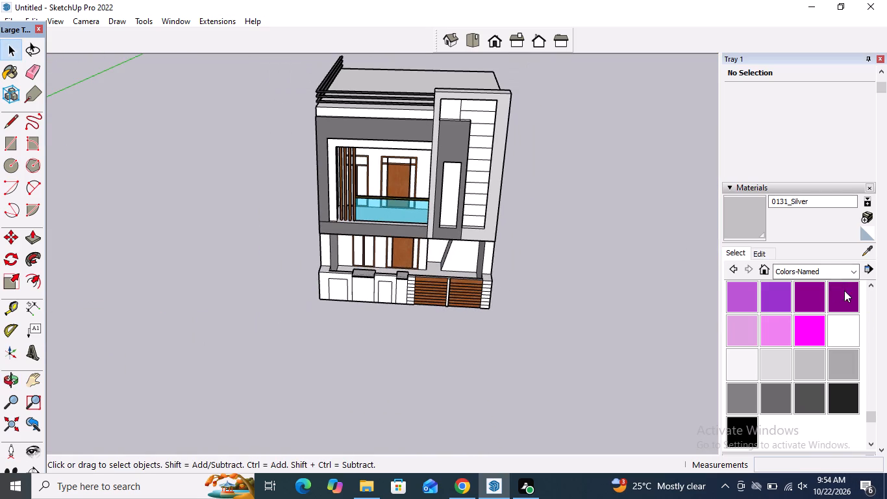
left_click(817, 276)
left_click(811, 414)
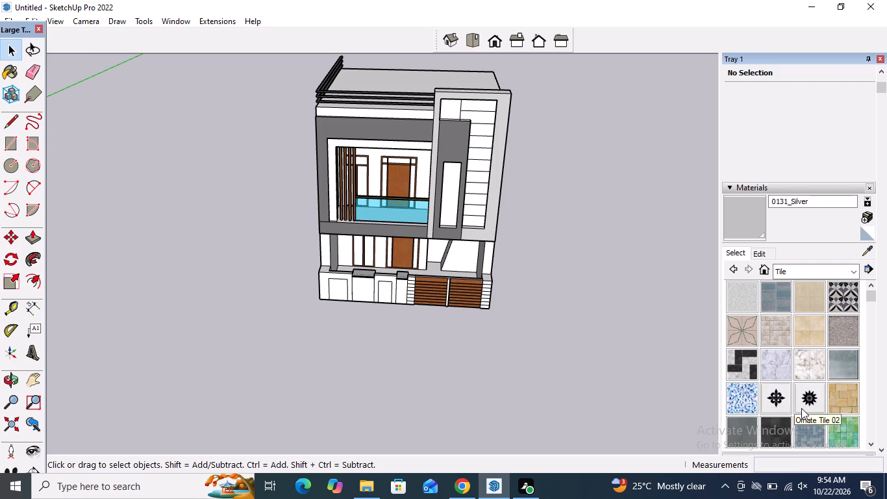
left_click(852, 301)
scroll(545, 395, "down", 4)
middle_click_drag(488, 274, 487, 180)
scroll(487, 180, "up", 2)
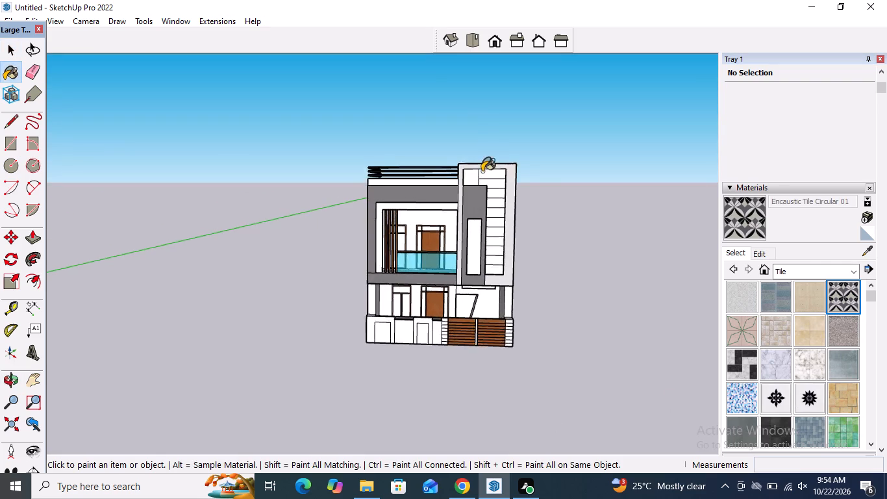
scroll(482, 172, "up", 6)
left_click(462, 204)
left_click(469, 322)
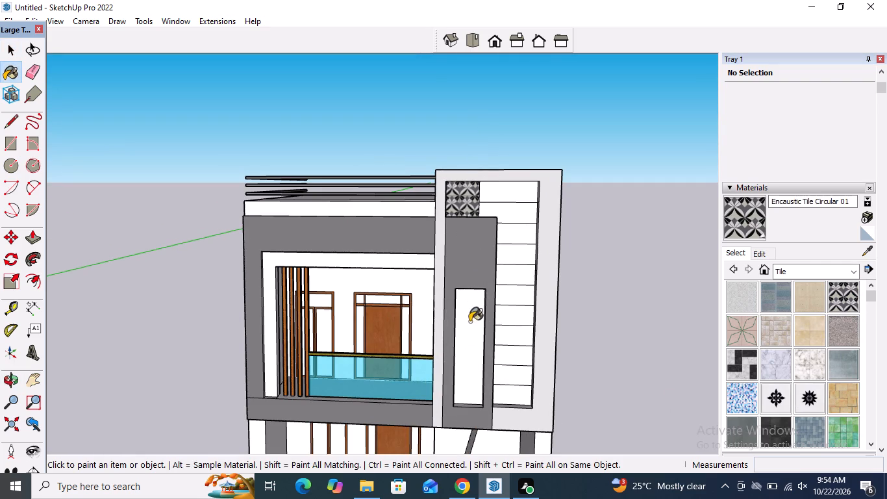
scroll(499, 211, "down", 5)
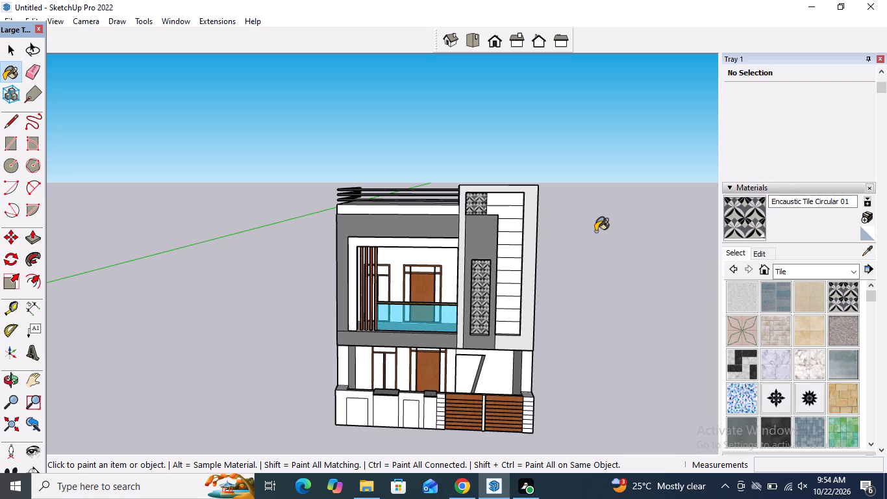
key("space")
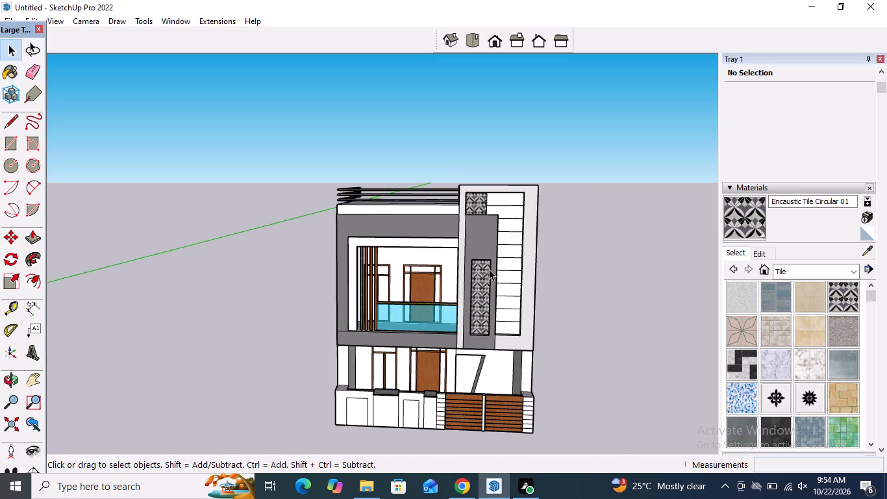
Draw two circles on the balcony ceiling, about 7" radius near the wooden slats and about 5" radius toward the tall frame.
middle_click_drag(301, 361, 358, 170)
scroll(403, 246, "up", 8)
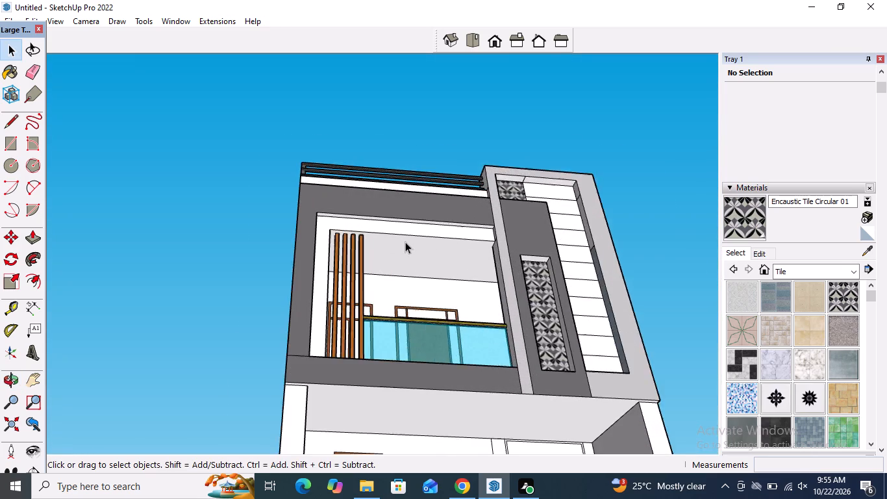
scroll(405, 242, "up", 2)
left_click(14, 168)
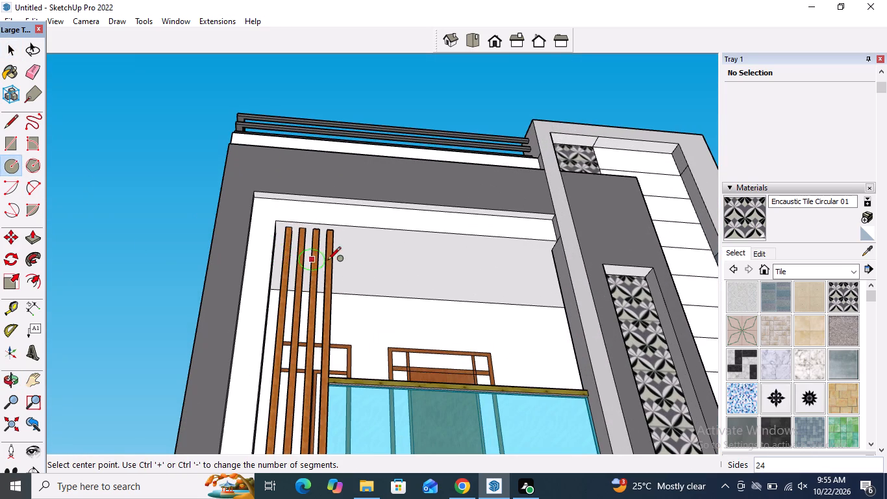
left_click(350, 262)
left_click(358, 259)
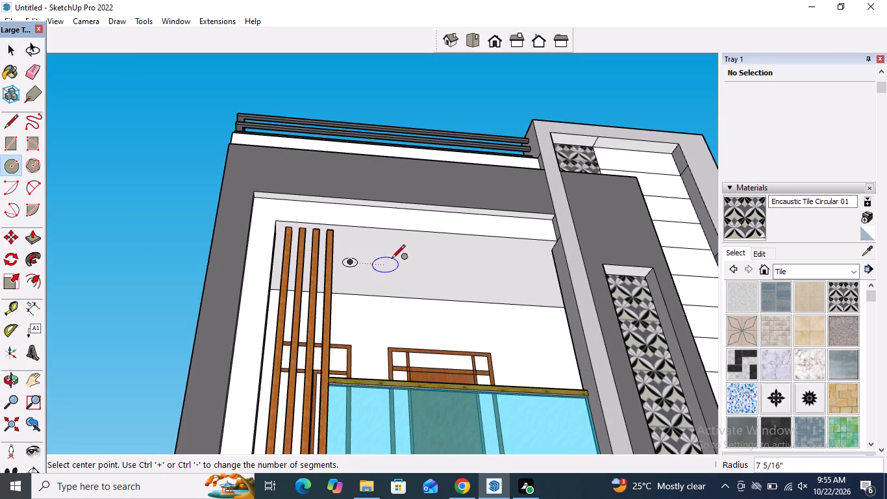
left_click(490, 272)
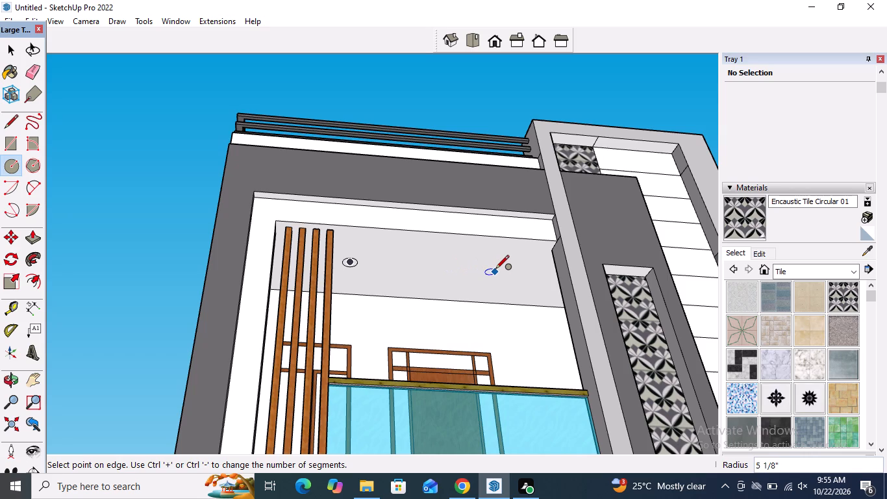
left_click(496, 270)
Draw a row of three circles, each roughly 1' in radius, across the ground-floor porch ceiling.
scroll(432, 246, "down", 9)
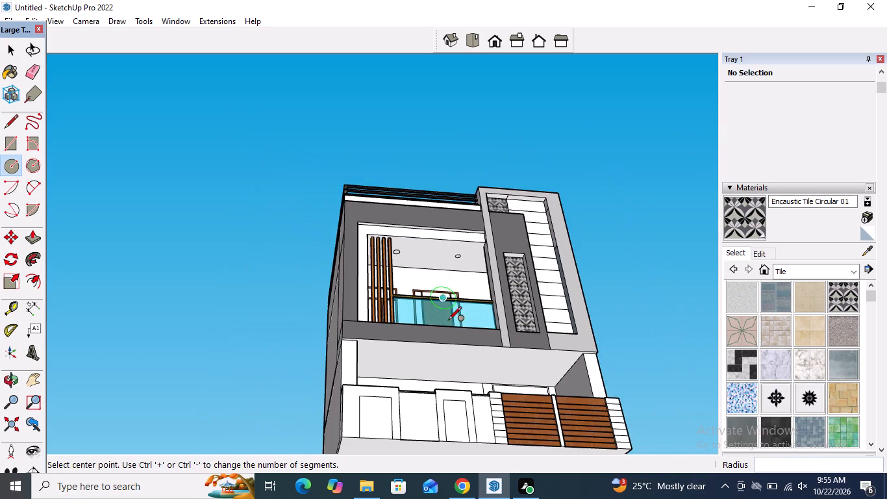
scroll(471, 406, "up", 4)
scroll(443, 351, "up", 2)
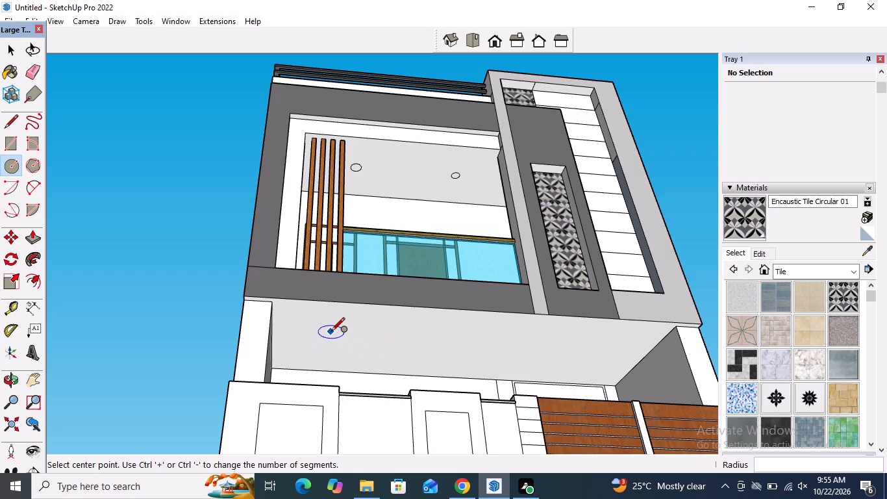
left_click(331, 332)
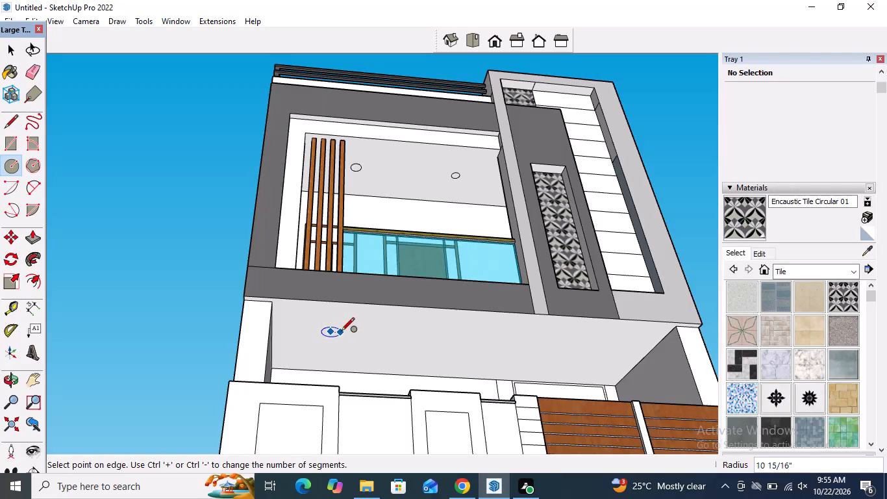
left_click(342, 331)
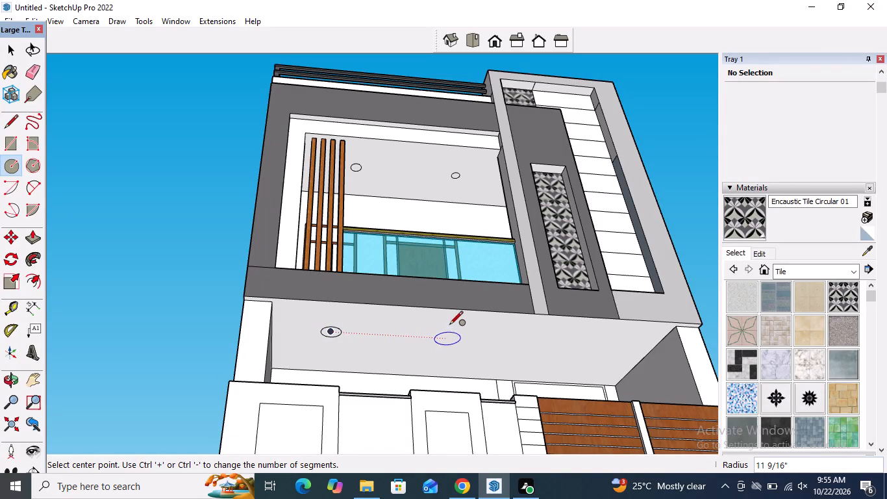
left_click(455, 333)
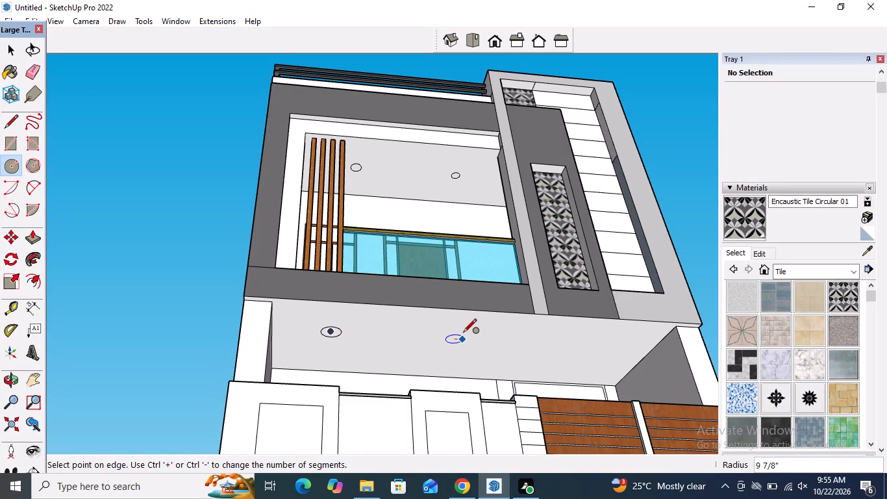
left_click(467, 333)
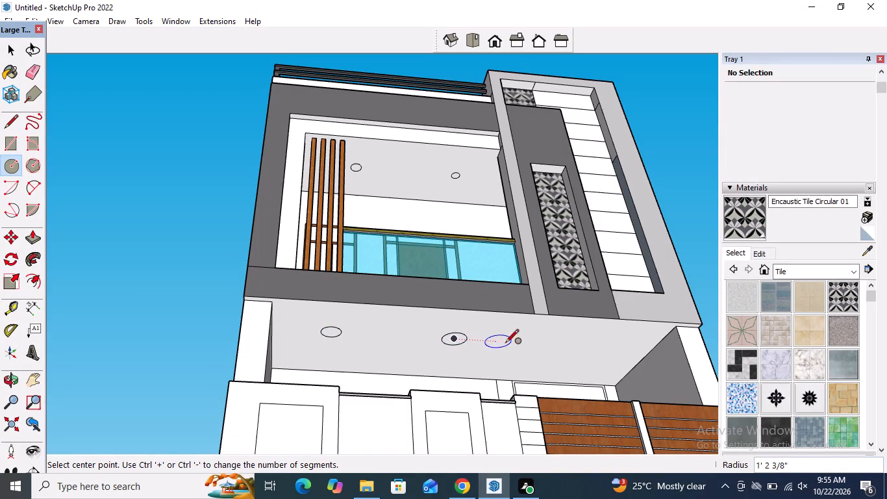
left_click(570, 354)
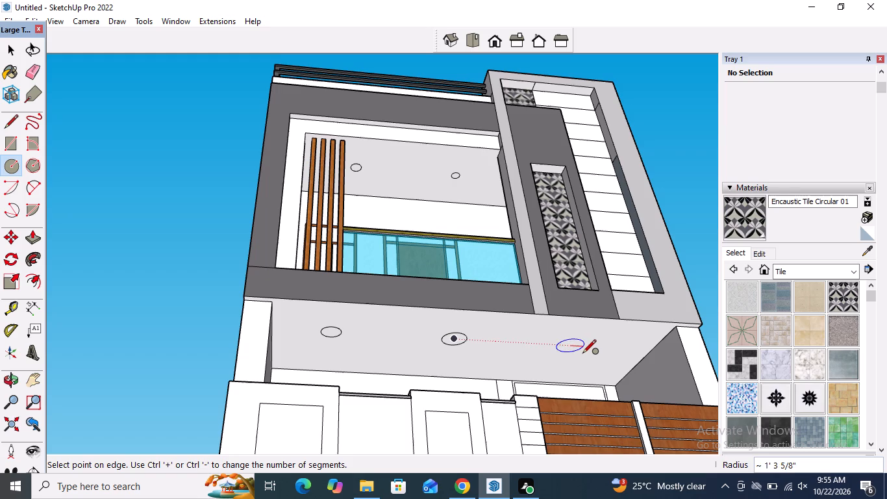
left_click(579, 354)
key("space")
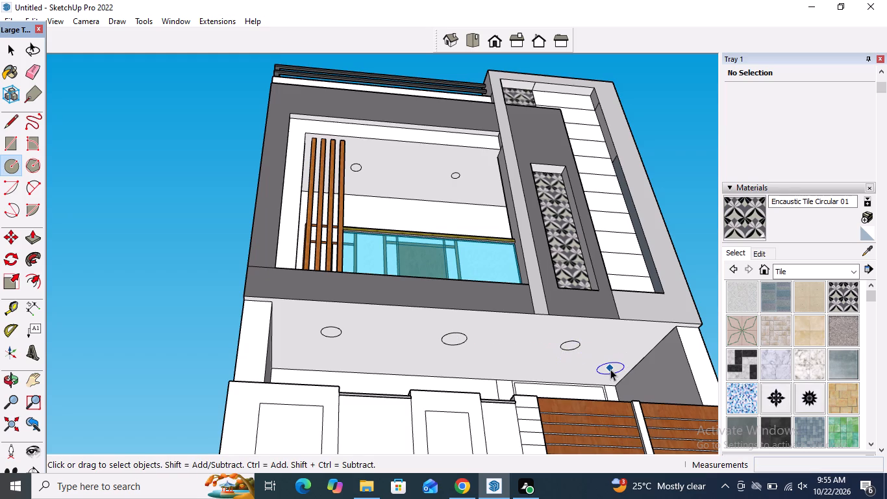
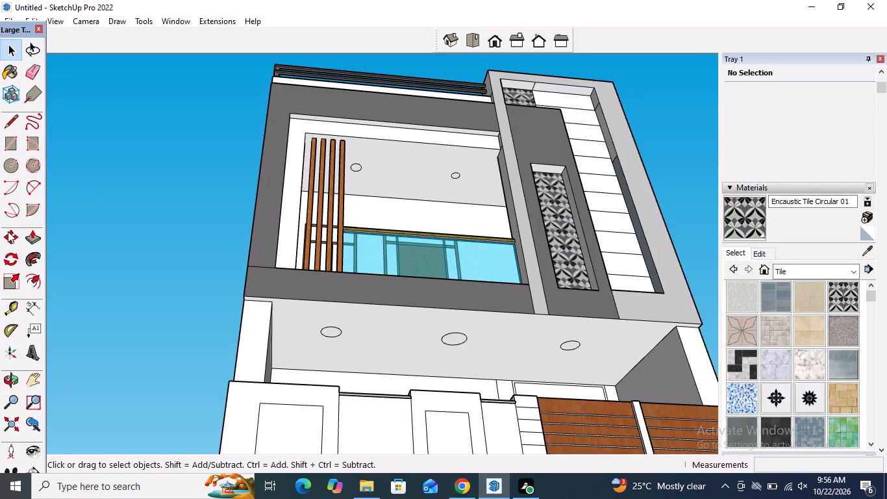
Recess both circles on the balcony ceiling upward by about 1 9/16" with Push/Pull.
left_click(26, 233)
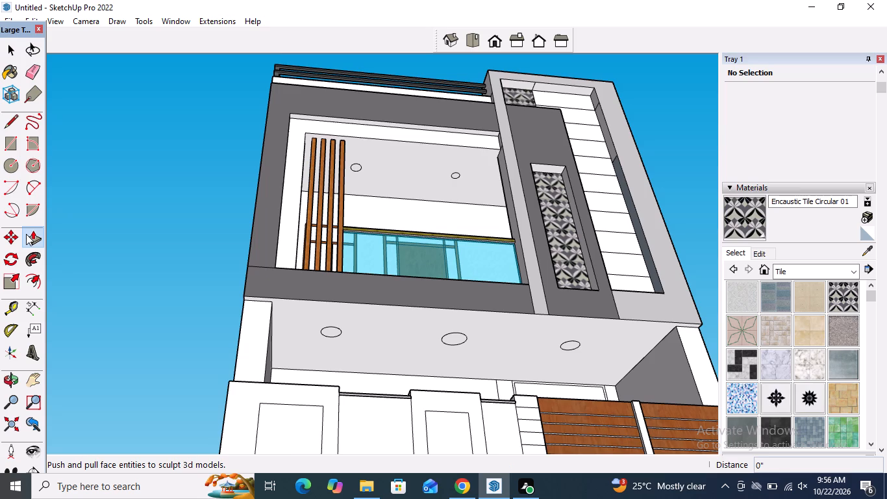
left_click(31, 240)
scroll(337, 165, "up", 11)
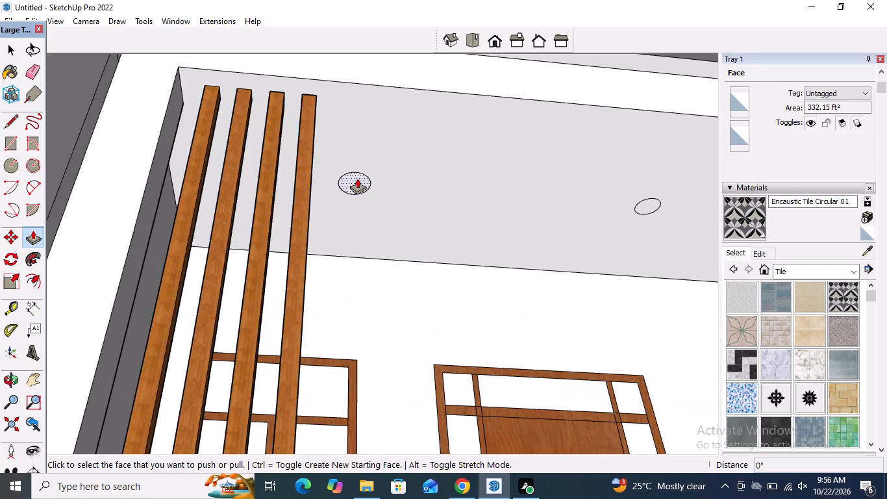
left_click(357, 178)
left_click(358, 175)
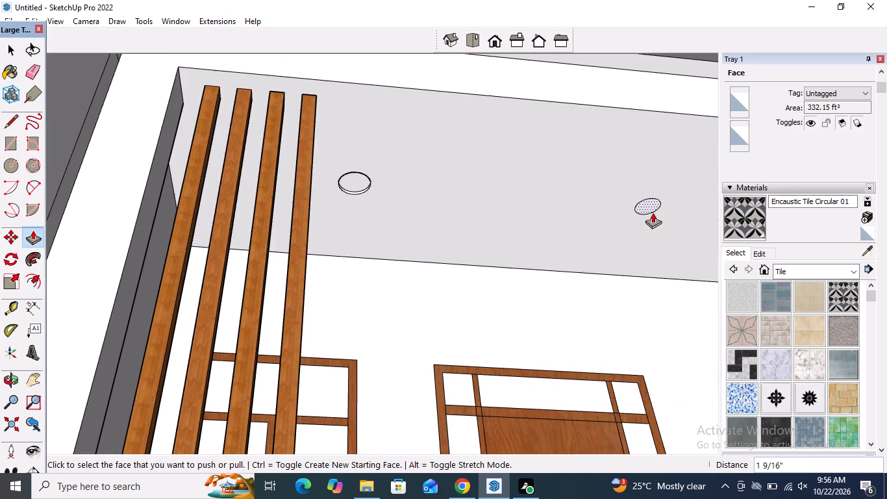
double_click(653, 206)
Recess the three circles on the ground-floor porch ceiling by the same 1 9/16" Push/Pull distance.
scroll(632, 204, "down", 9)
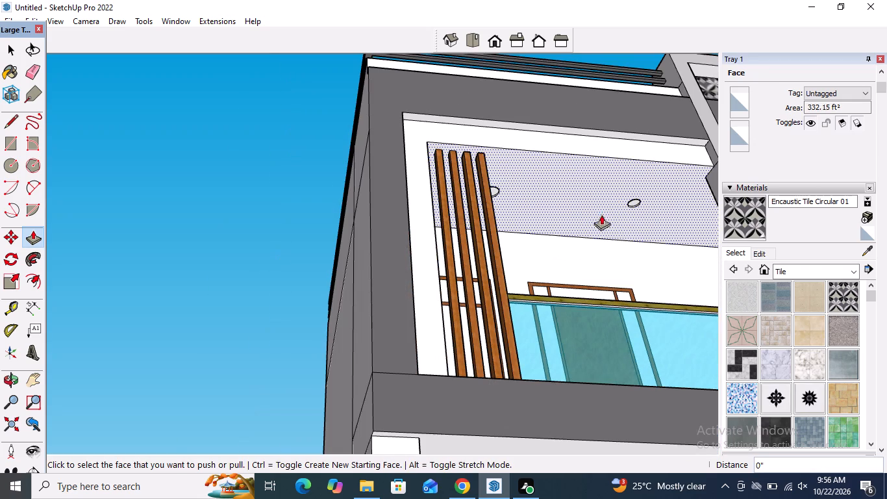
scroll(547, 189, "down", 8)
scroll(594, 309, "up", 4)
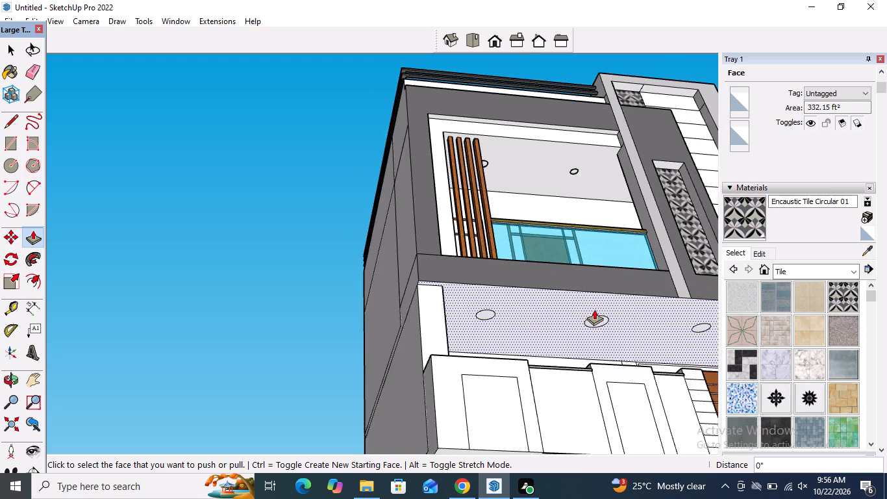
scroll(481, 311, "up", 4)
double_click(478, 313)
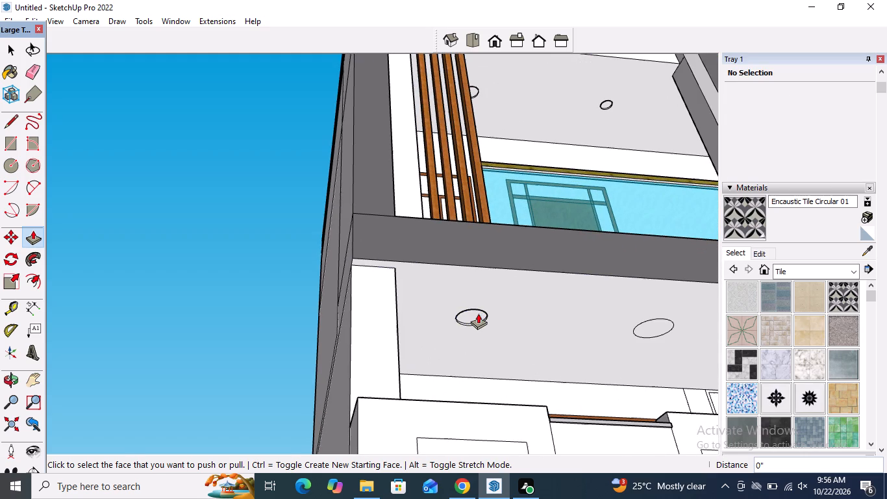
scroll(478, 313, "down", 4)
scroll(616, 321, "up", 8)
double_click(593, 321)
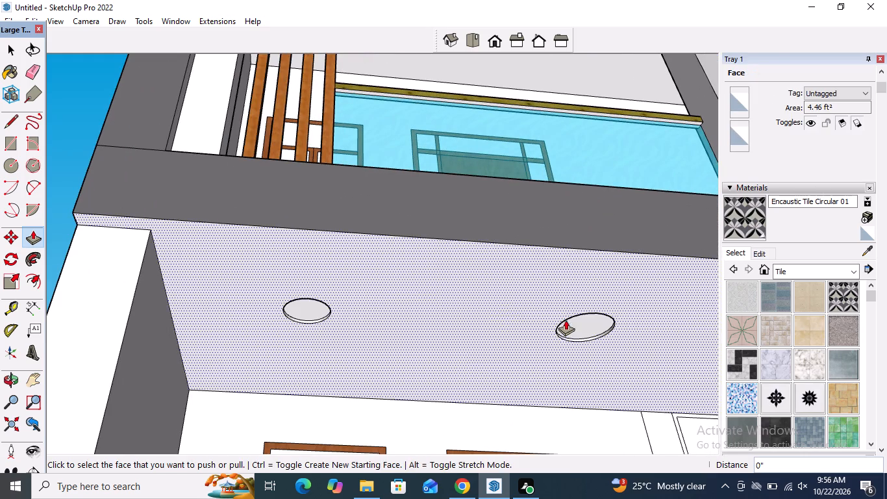
scroll(423, 287, "down", 5)
scroll(685, 316, "up", 9)
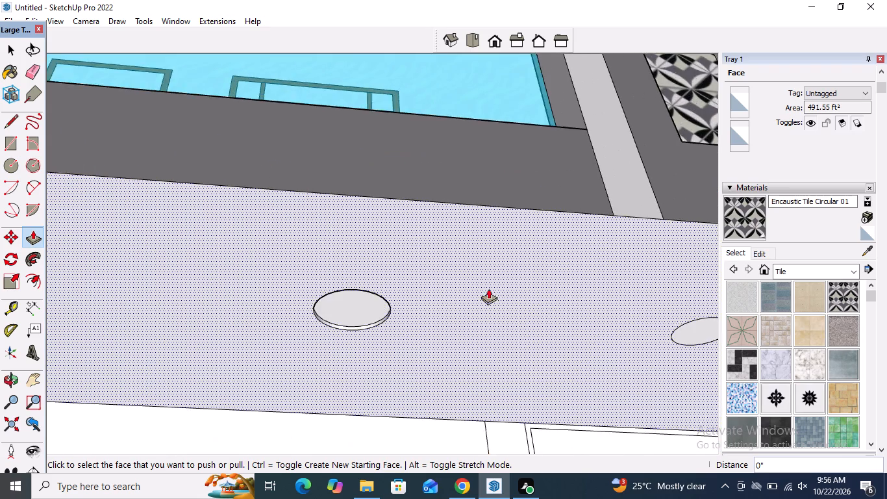
scroll(474, 284, "down", 5)
scroll(615, 309, "up", 4)
double_click(625, 319)
scroll(571, 321, "down", 7)
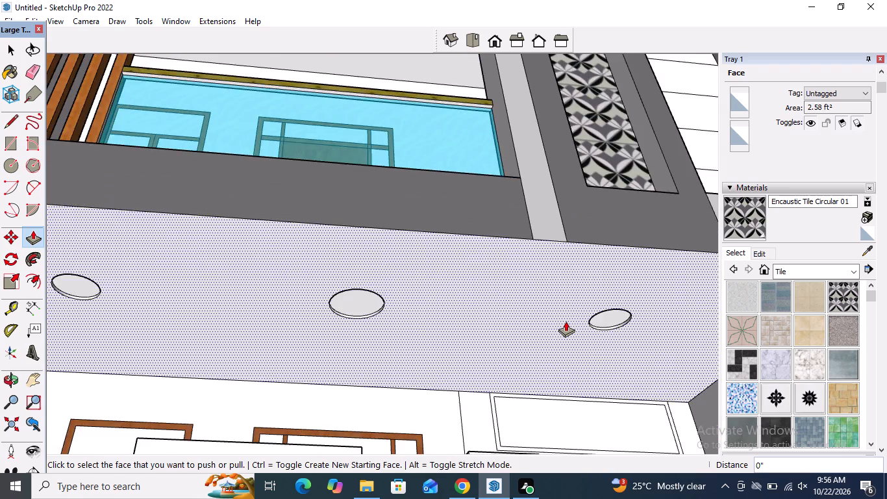
scroll(566, 321, "down", 2)
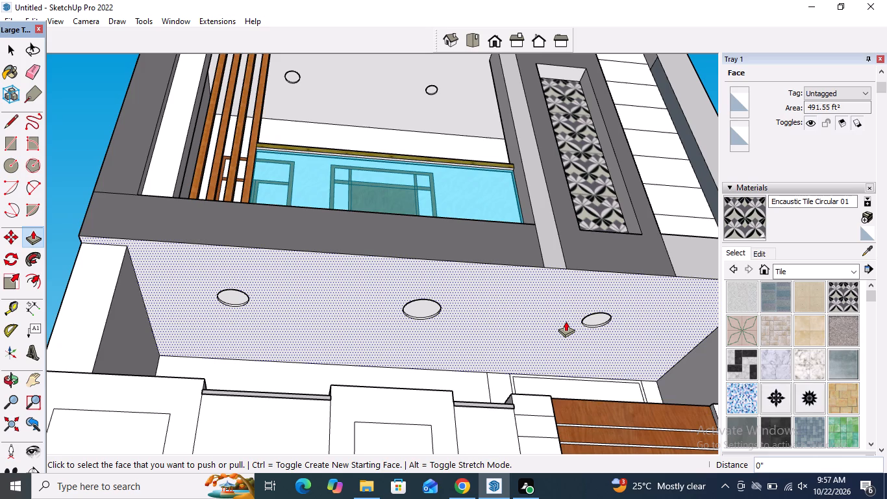
key("Escape")
key("space")
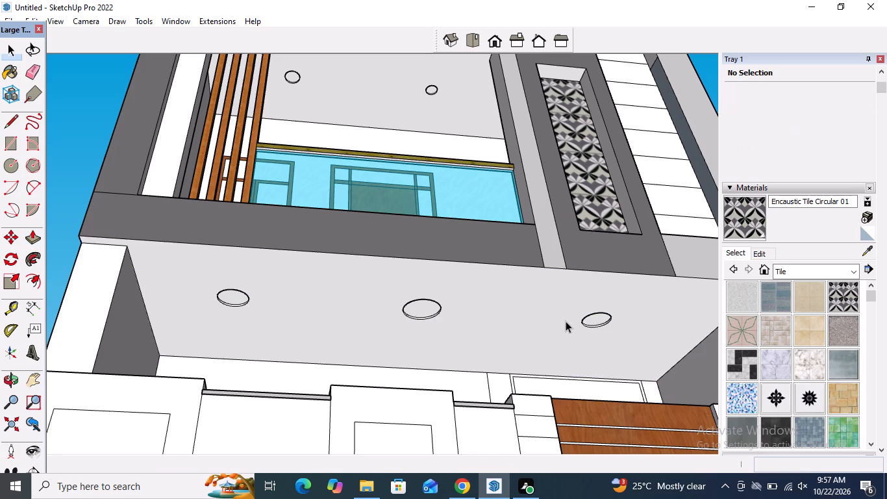
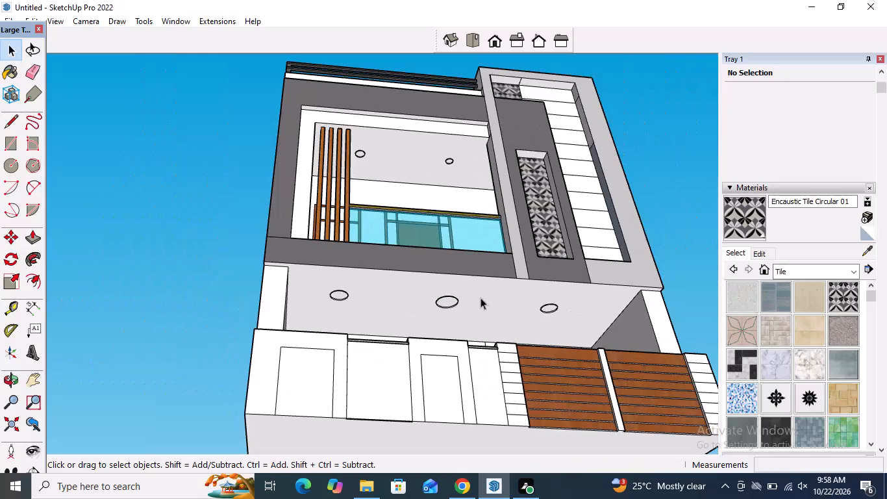
Paint the two raised frame surrounds on the front boundary wall with the Concrete Tile material.
scroll(478, 313, "down", 4)
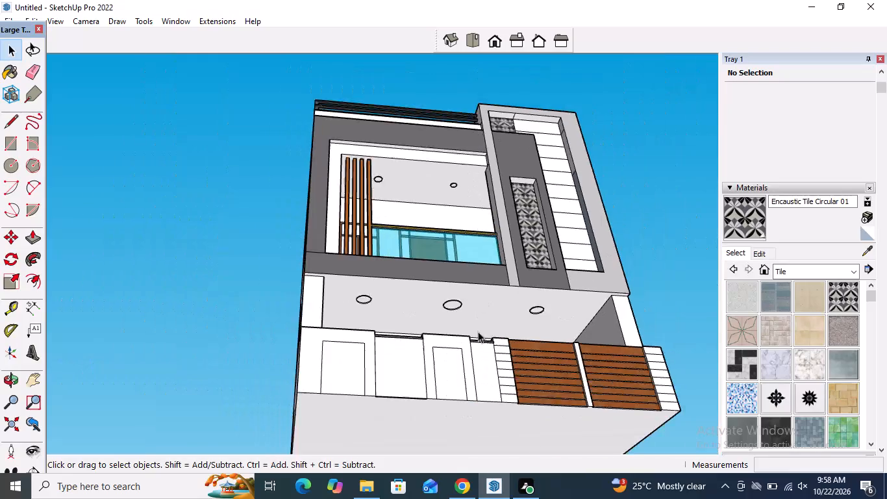
scroll(478, 331, "down", 2)
middle_click_drag(488, 283, 458, 403)
scroll(481, 299, "up", 3)
middle_click_drag(481, 313, 482, 387)
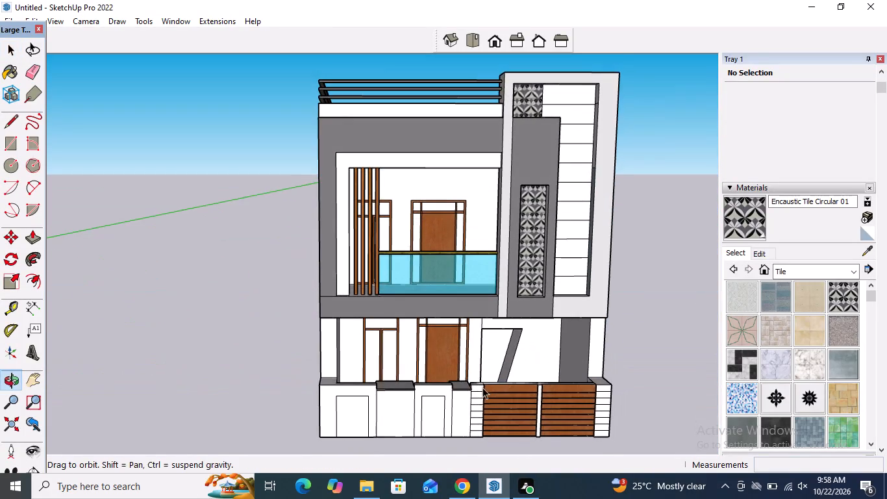
scroll(455, 417, "up", 2)
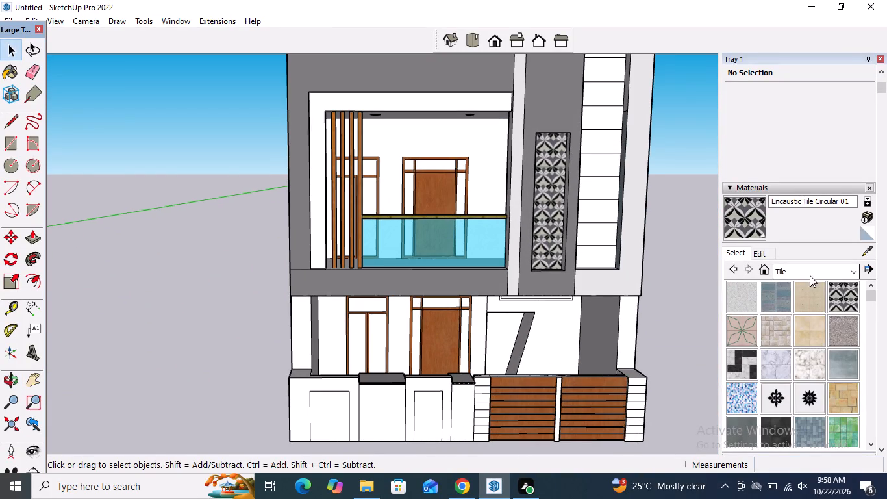
left_click(810, 303)
scroll(451, 402, "up", 4)
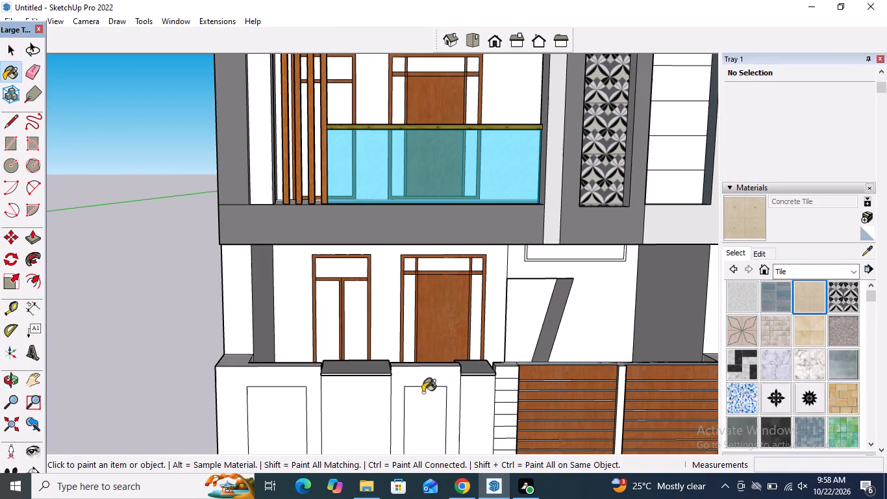
left_click(420, 378)
left_click(298, 383)
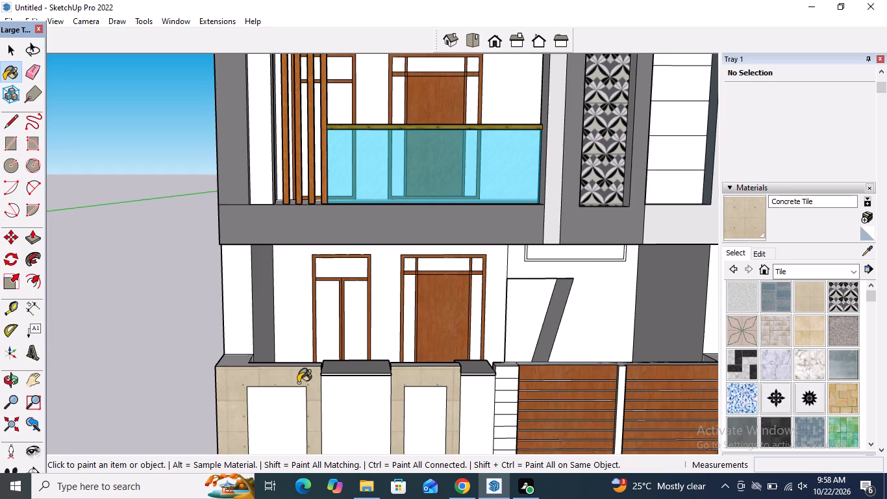
Paint every band on the front of the gate pillar adjoining the boundary wall with Concrete Tile.
scroll(298, 383, "down", 5)
scroll(568, 413, "up", 4)
scroll(482, 421, "up", 4)
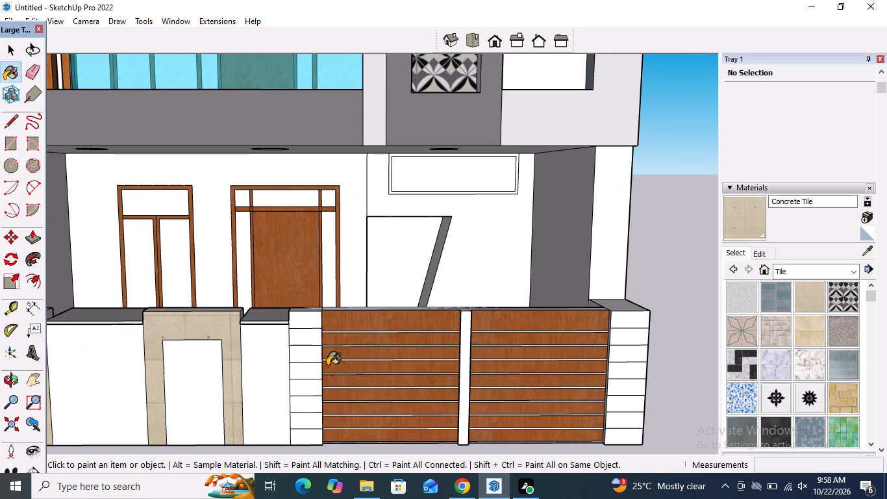
left_click(311, 318)
left_click(303, 341)
left_click_drag(303, 359, 303, 365)
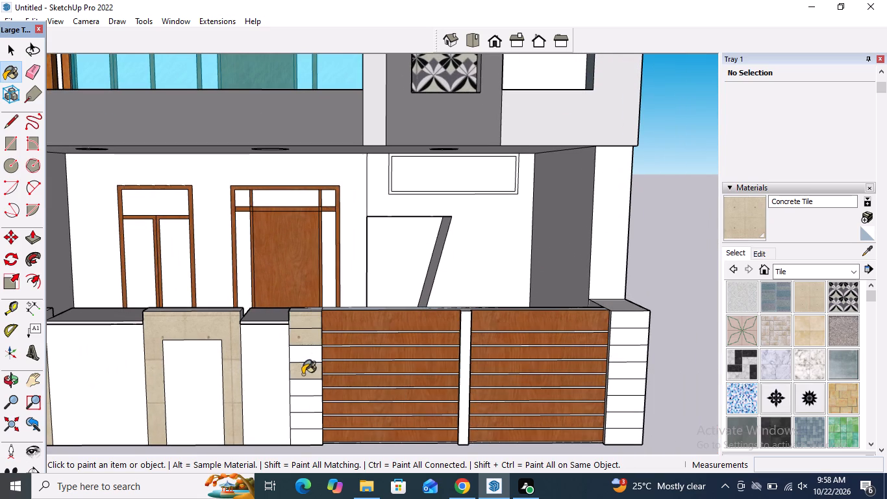
left_click(303, 374)
left_click_drag(302, 393, 302, 385)
left_click(306, 355)
left_click(313, 407)
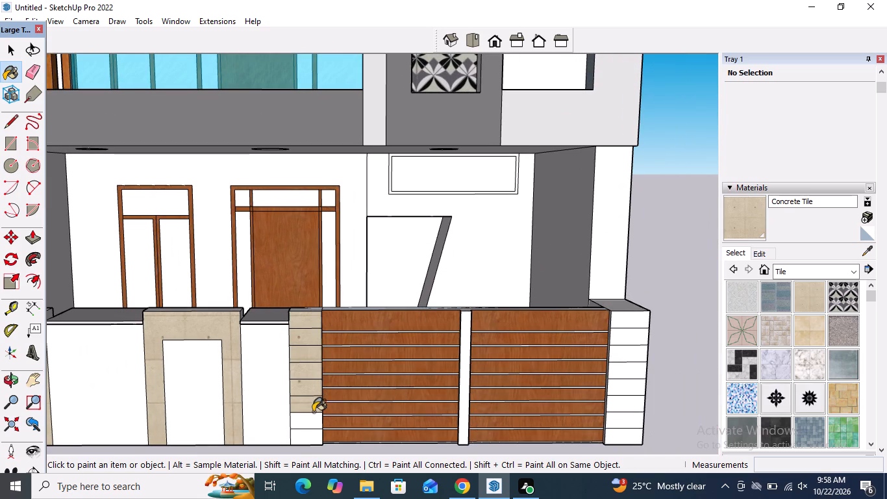
left_click(311, 425)
left_click(308, 441)
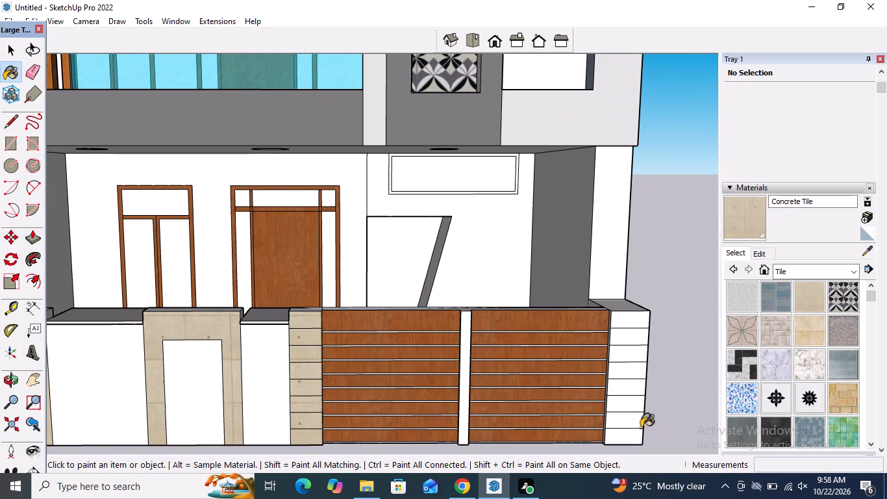
Paint every band on the front of the outer gate pillar at the far end of the gate with Concrete Tile.
left_click(635, 433)
left_click(632, 420)
left_click(629, 404)
left_click(626, 388)
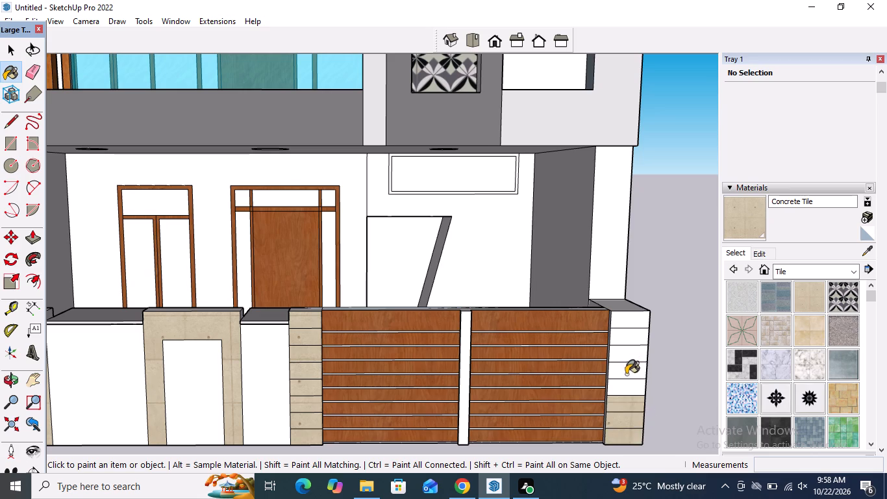
left_click(626, 368)
left_click(626, 353)
left_click(627, 340)
left_click(630, 325)
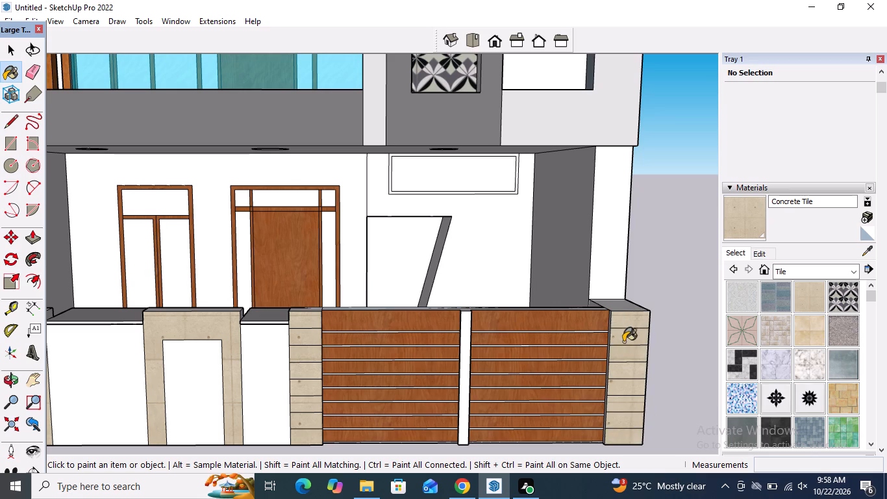
Paint the narrow vertical post between the two wooden gate leaves with Concrete Tile.
middle_click_drag(624, 329, 626, 430)
scroll(584, 350, "down", 5)
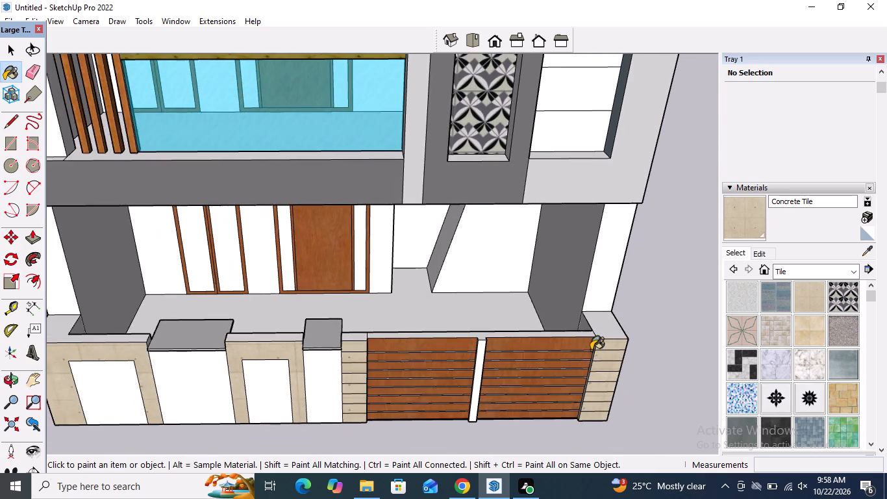
scroll(591, 350, "down", 3)
middle_click_drag(589, 355, 574, 278)
scroll(532, 424, "up", 9)
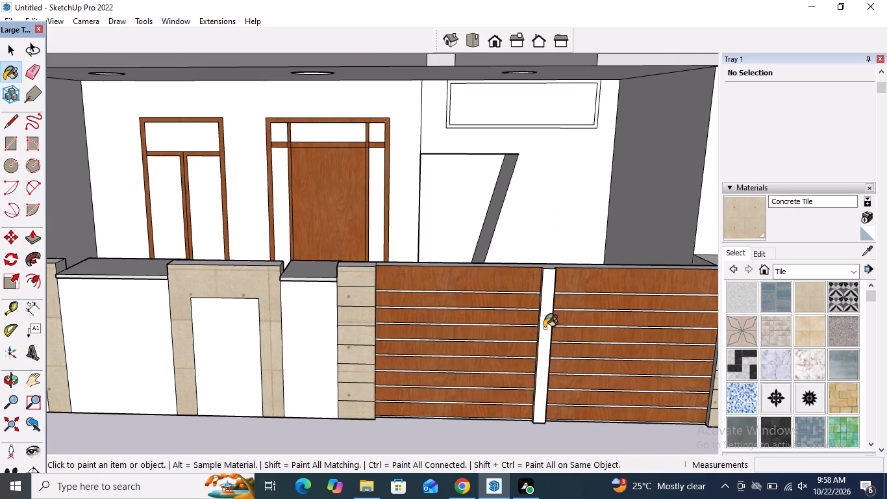
left_click(545, 328)
scroll(529, 367, "down", 11)
key("space")
Examine the whole front facade from several angles to check the painted boundary wall and gate.
scroll(434, 285, "down", 3)
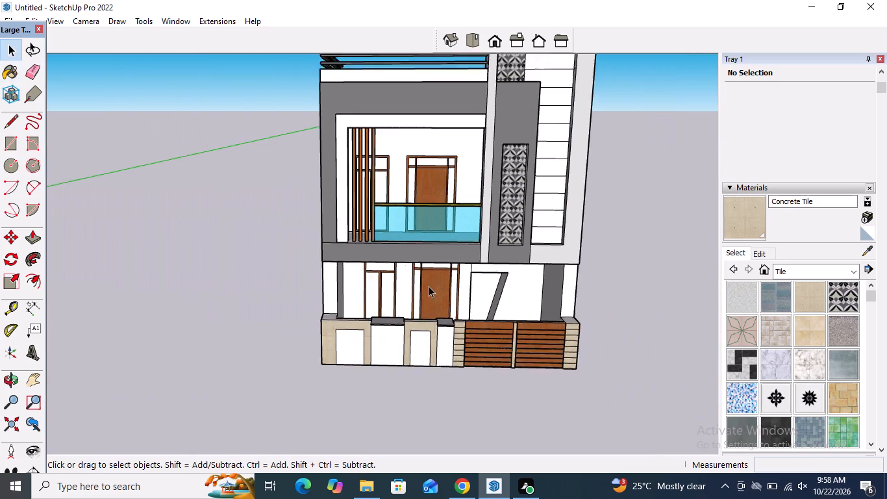
scroll(429, 286, "down", 1)
middle_click_drag(432, 291, 568, 295)
scroll(541, 281, "up", 3)
middle_click_drag(540, 280, 451, 293)
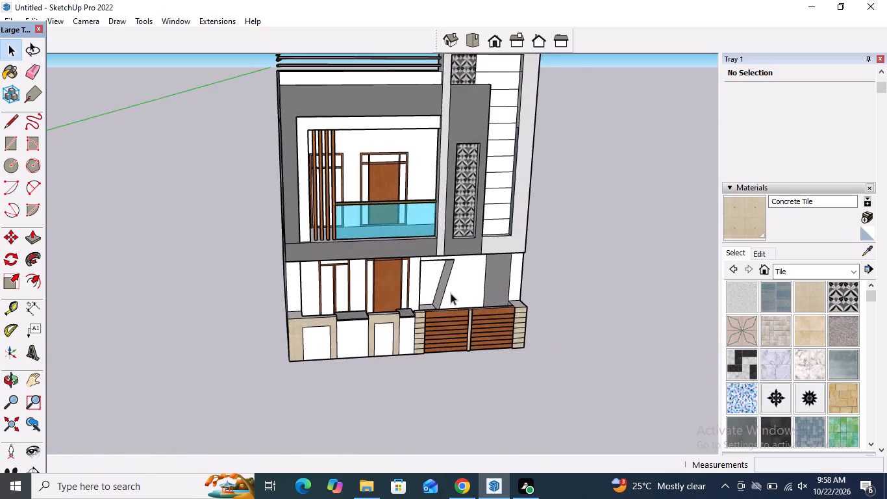
scroll(450, 293, "up", 3)
middle_click_drag(449, 294, 437, 225)
scroll(453, 324, "down", 4)
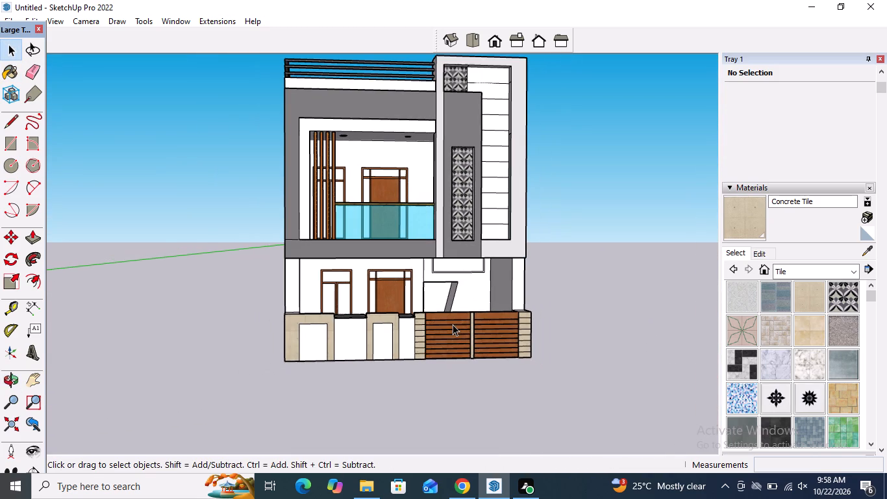
scroll(453, 324, "down", 2)
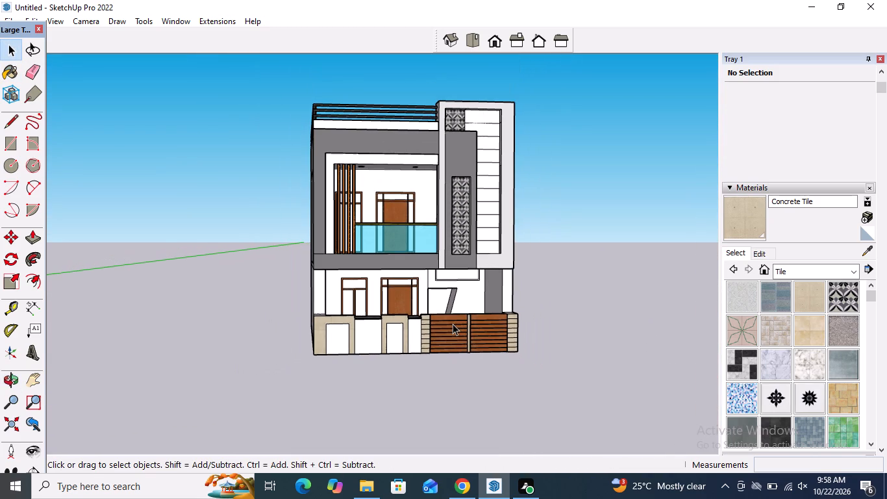
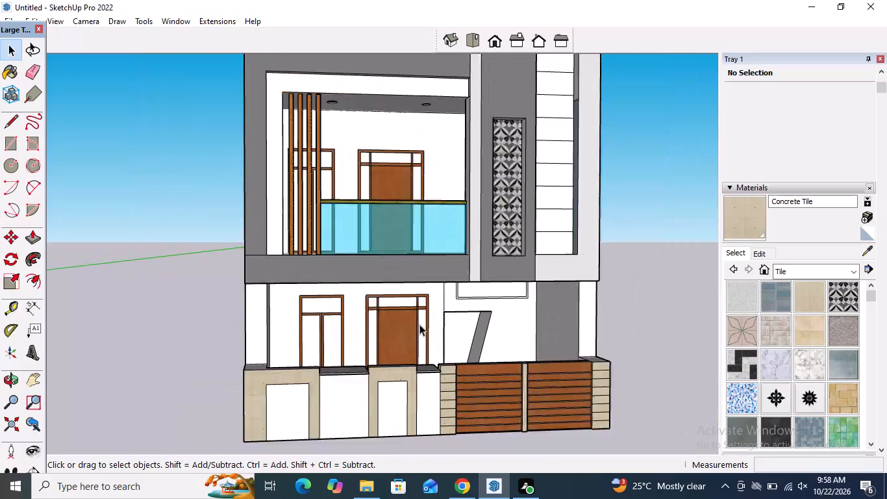
Save the model in the Documents folder as a SketchUp file named "Modern Two-Storey Contemporary Residential Building Elevation".
scroll(419, 324, "up", 4)
key("ctrl+s")
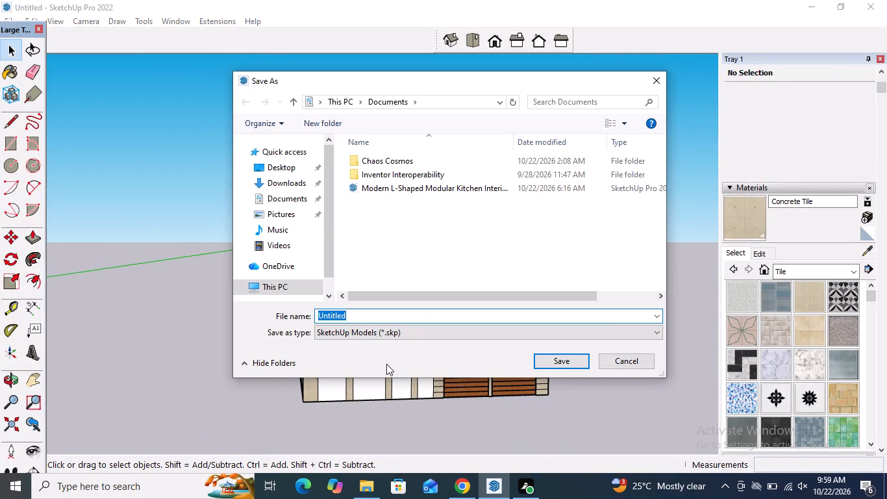
key("BackSpace")
key("ctrl+s")
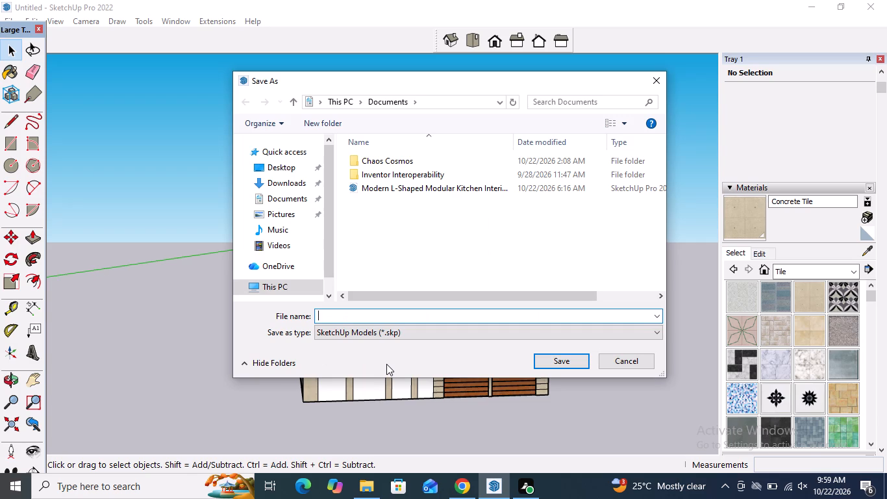
key("ctrl+v")
left_click(560, 361)
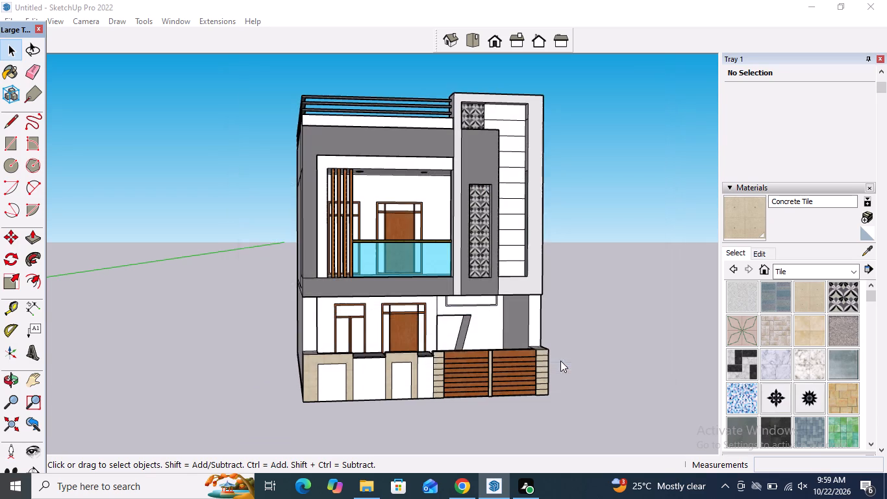
scroll(560, 361, "down", 5)
scroll(560, 361, "up", 9)
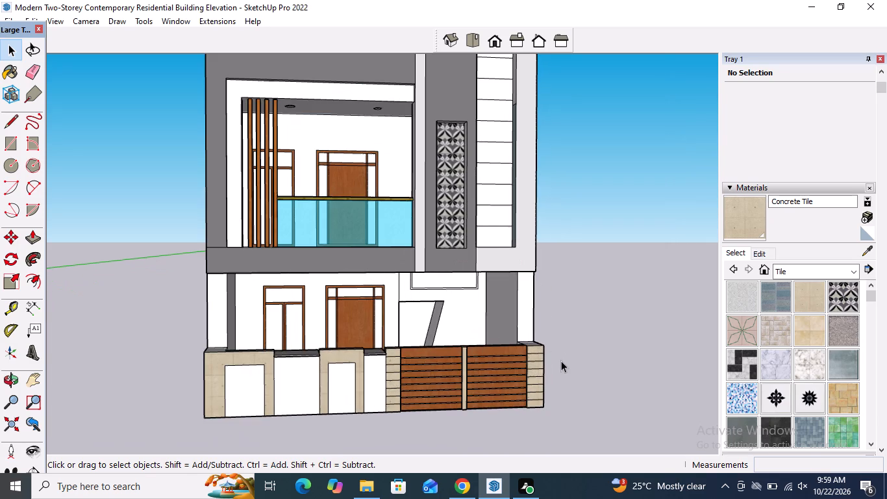
key("ctrl+s")
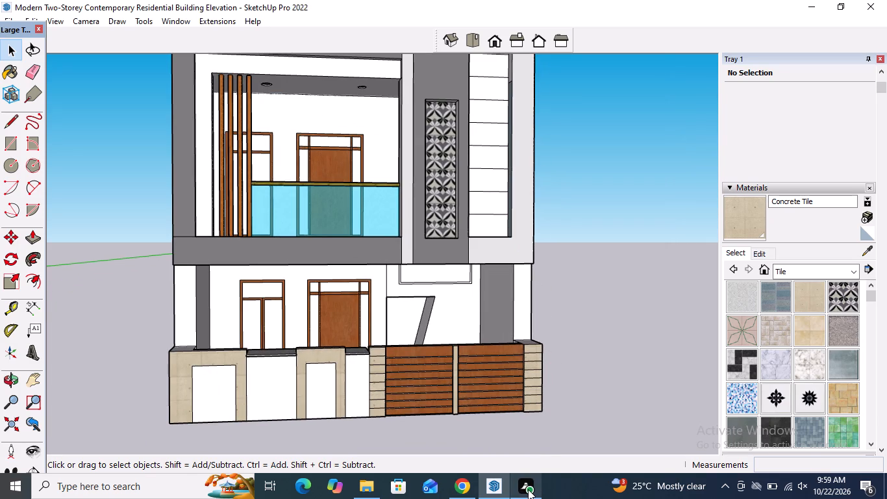